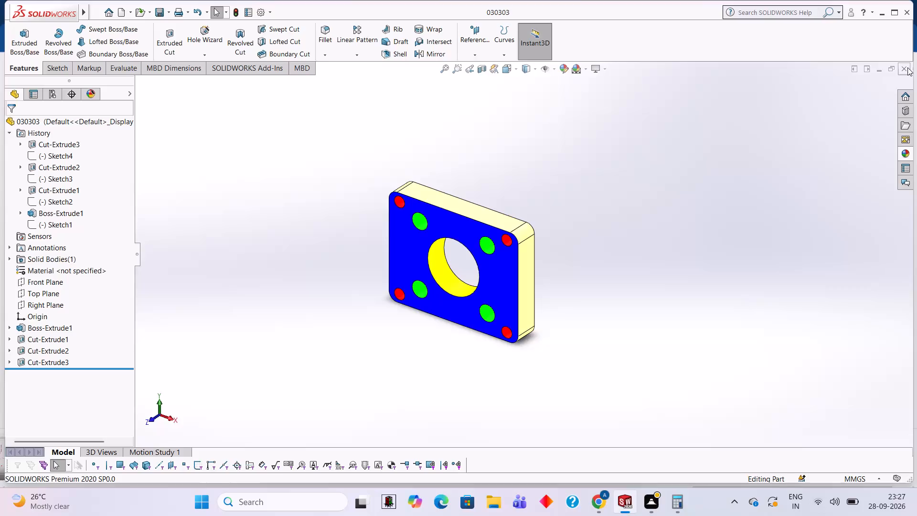
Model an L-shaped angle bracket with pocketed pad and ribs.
Close part 030303 and create a new part document.
left_click(906, 67)
left_click(899, 10)
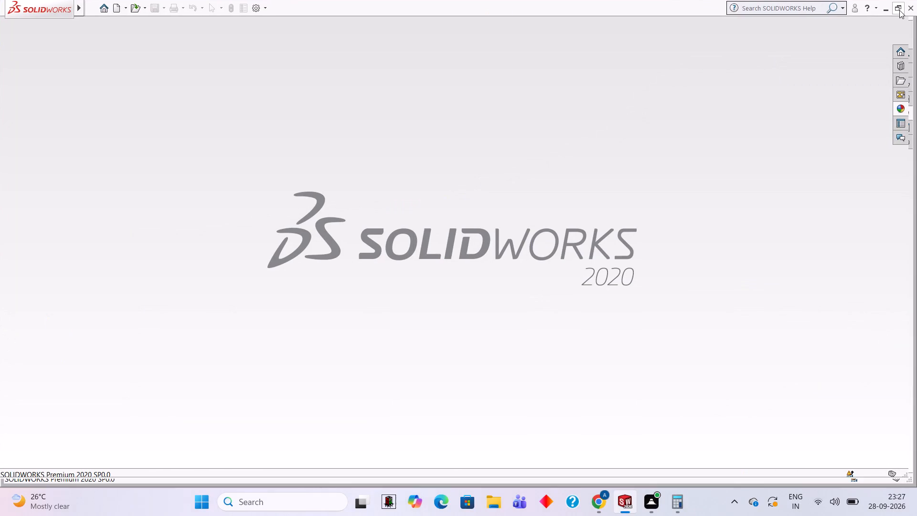
left_click(206, 1)
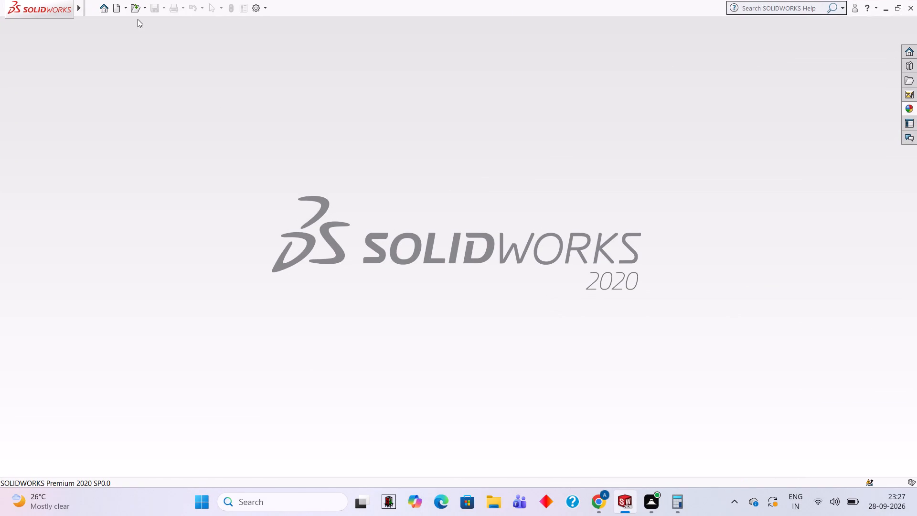
left_click(117, 8)
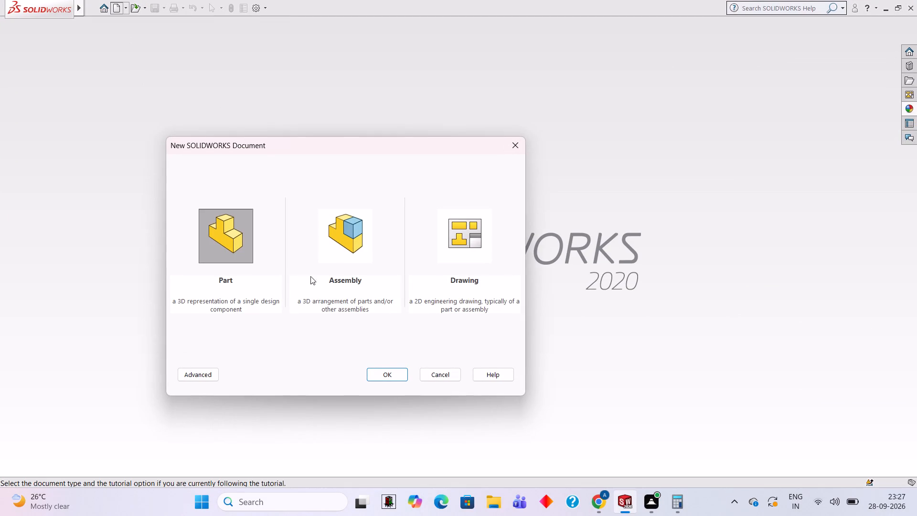
left_click(382, 375)
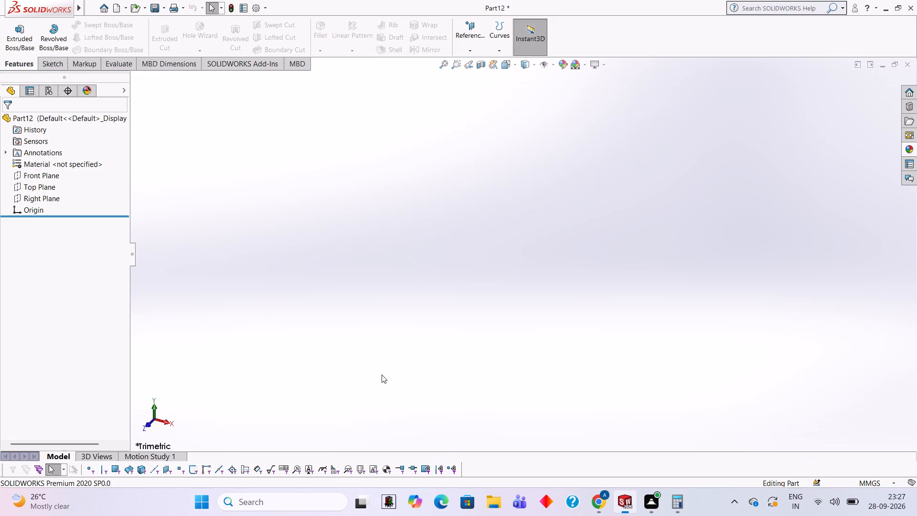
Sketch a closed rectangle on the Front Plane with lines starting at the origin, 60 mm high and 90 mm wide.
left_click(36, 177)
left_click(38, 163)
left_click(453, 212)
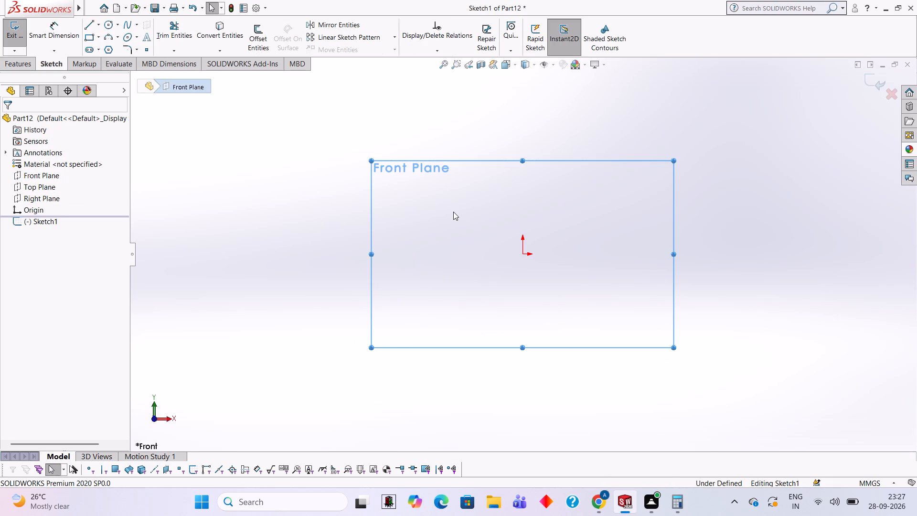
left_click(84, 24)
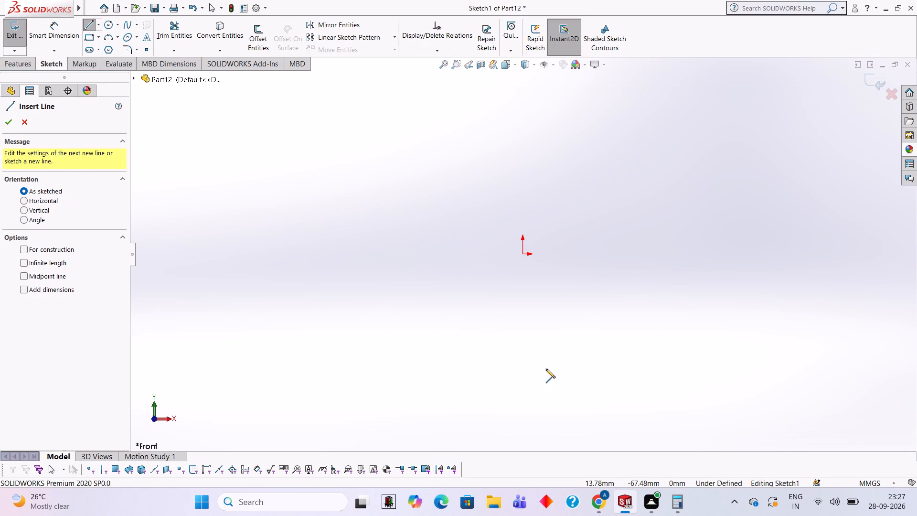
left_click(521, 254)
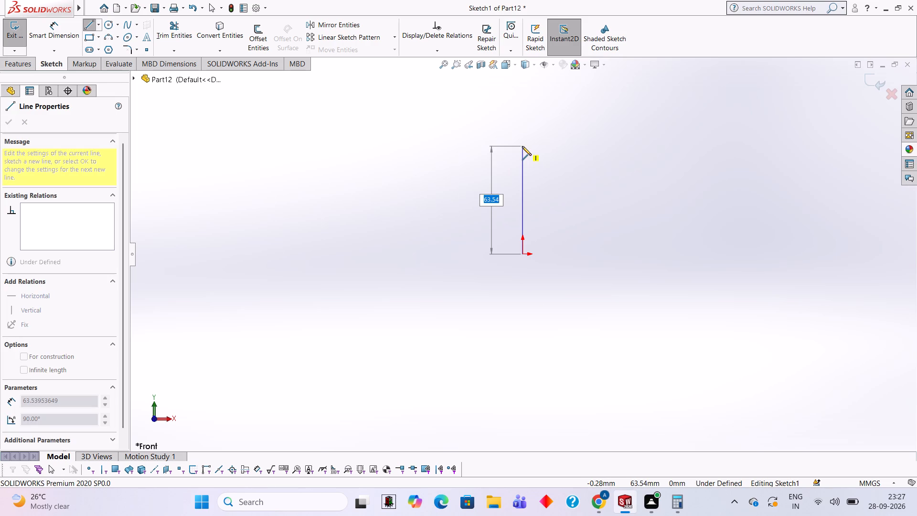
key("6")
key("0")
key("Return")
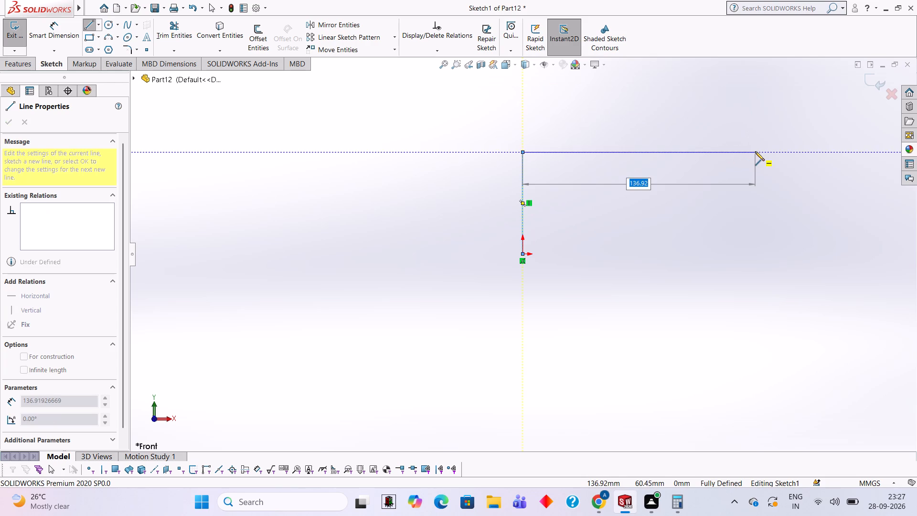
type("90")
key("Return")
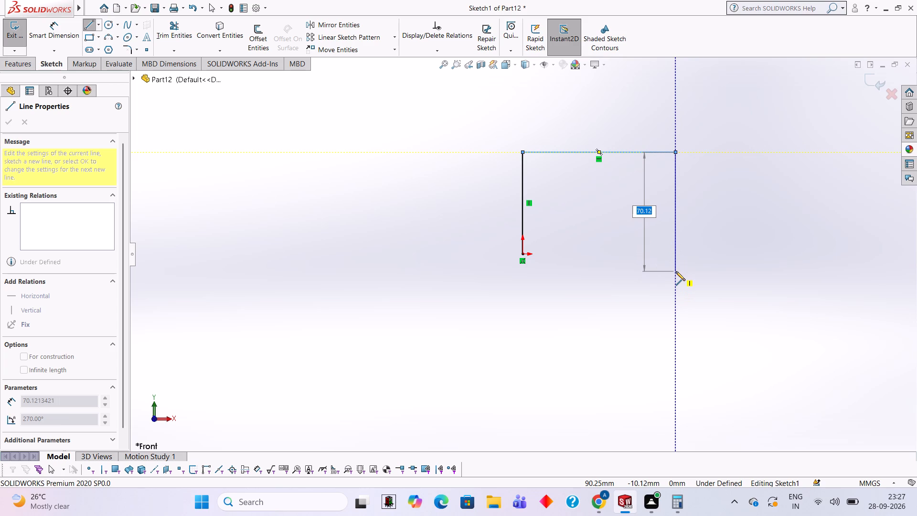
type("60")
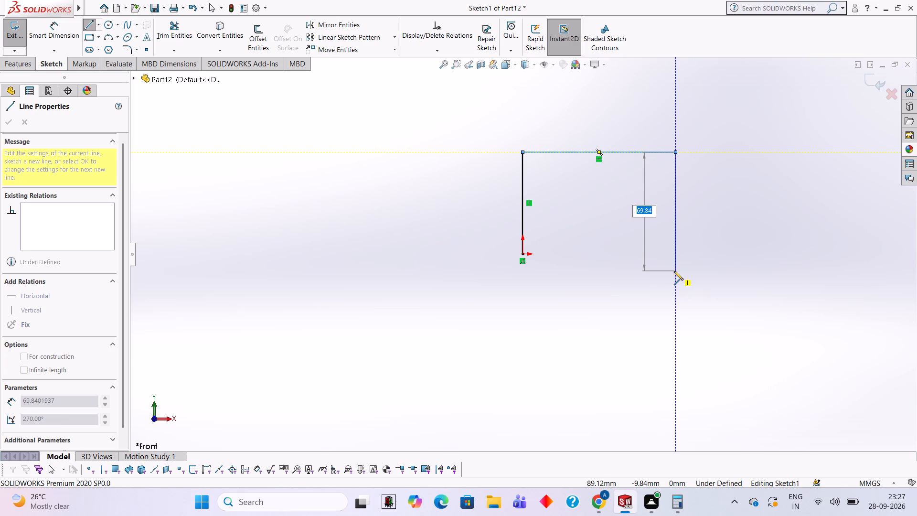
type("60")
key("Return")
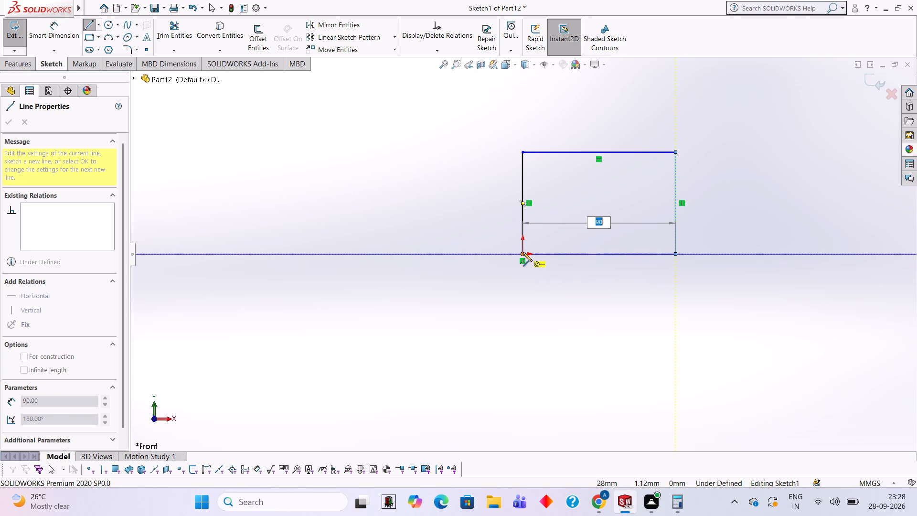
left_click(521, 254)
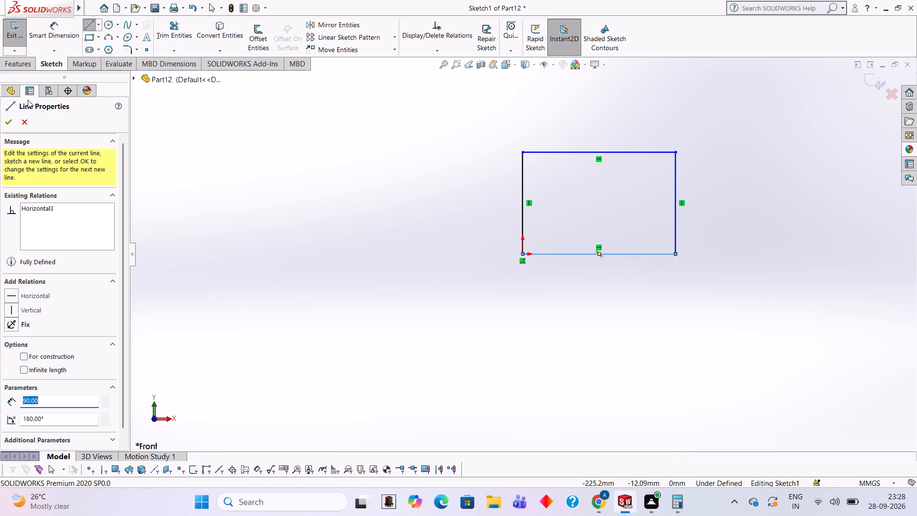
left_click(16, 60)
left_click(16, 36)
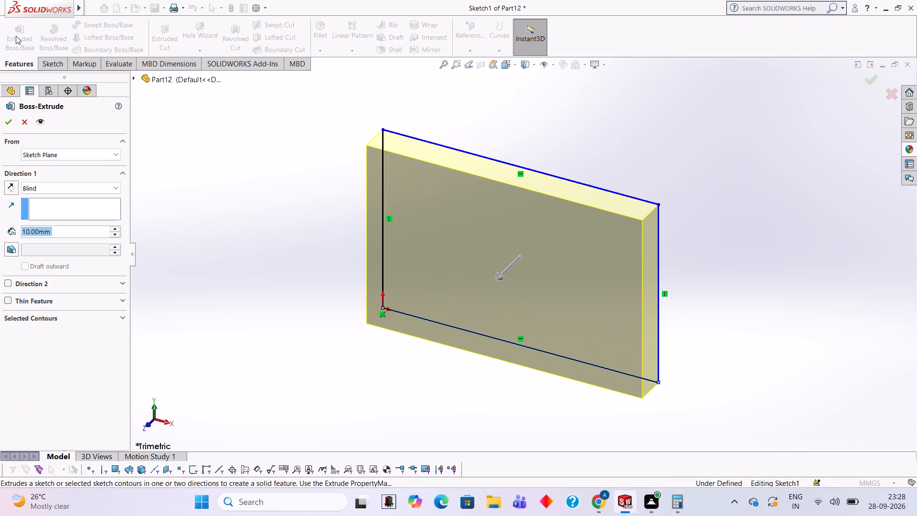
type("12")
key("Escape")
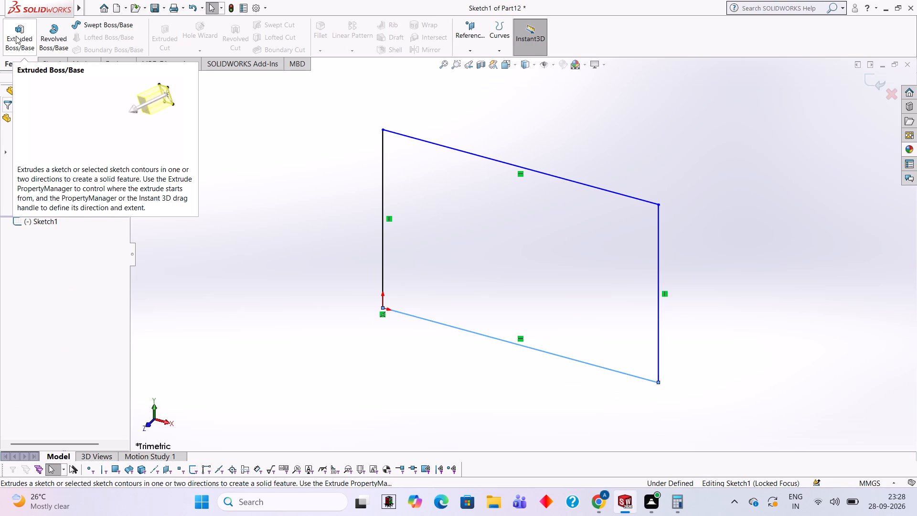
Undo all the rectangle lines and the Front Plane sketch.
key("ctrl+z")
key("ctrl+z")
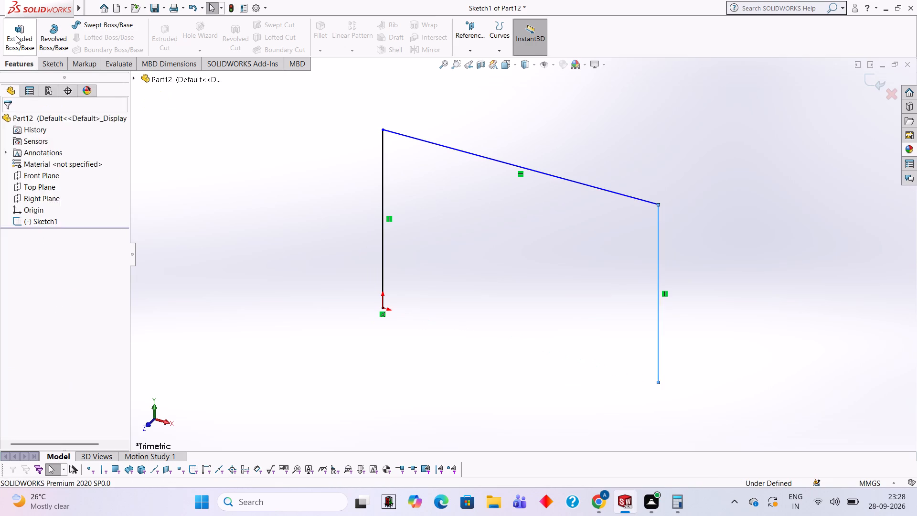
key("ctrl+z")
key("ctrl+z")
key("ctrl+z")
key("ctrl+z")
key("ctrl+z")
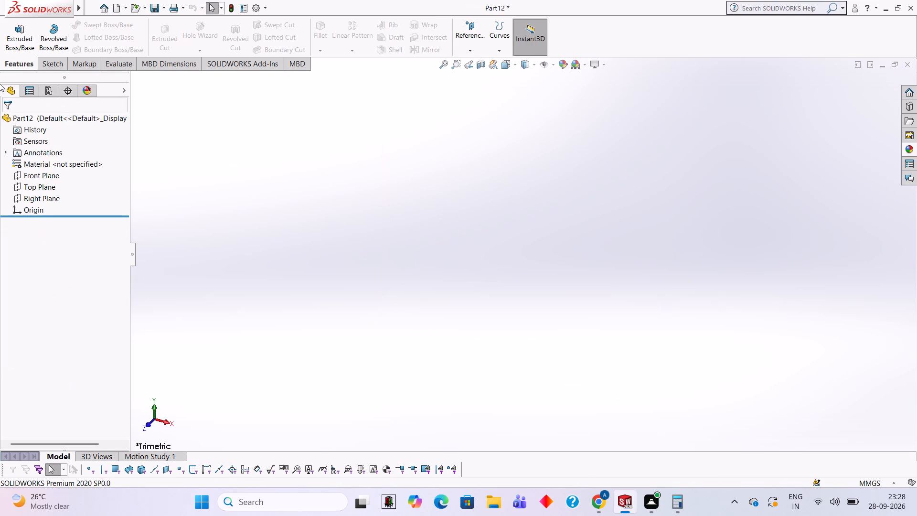
Open a new sketch on the Front Plane and draw a closed line rectangle from the origin, 60 mm high and 90 mm wide.
left_click(45, 175)
left_click(50, 156)
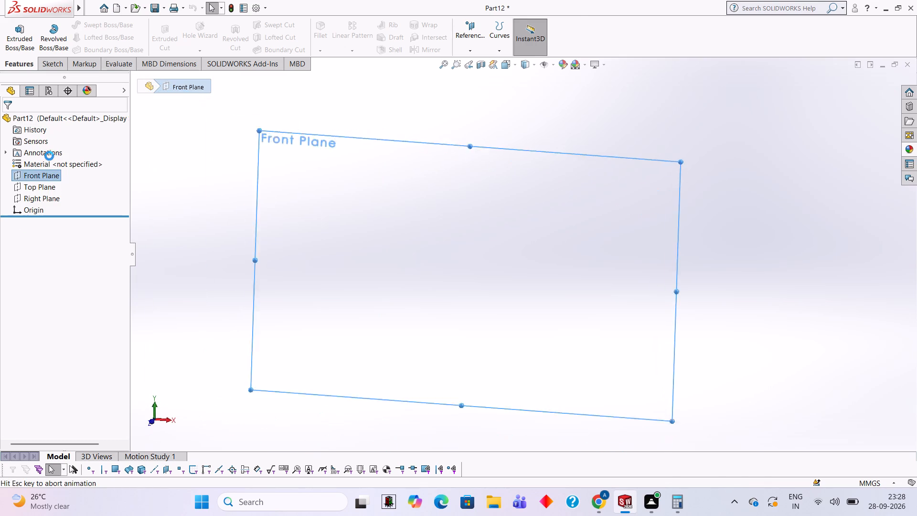
left_click(439, 212)
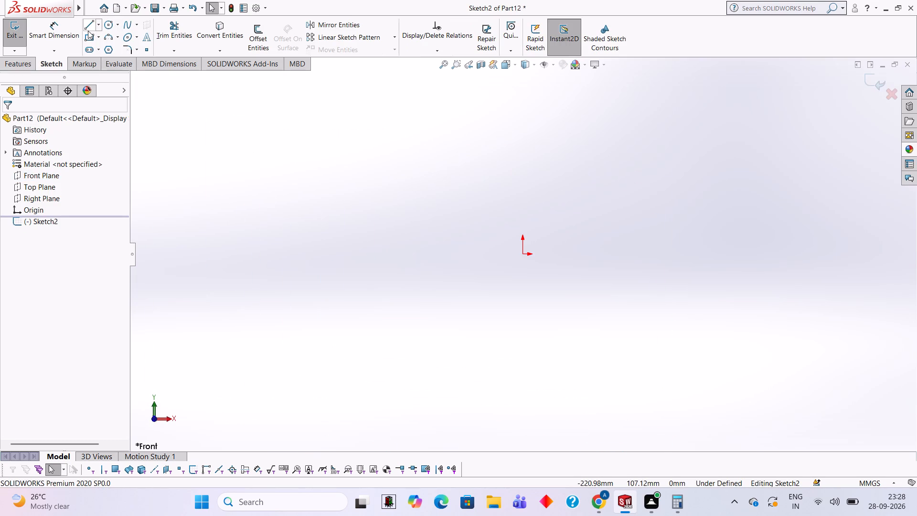
left_click(85, 29)
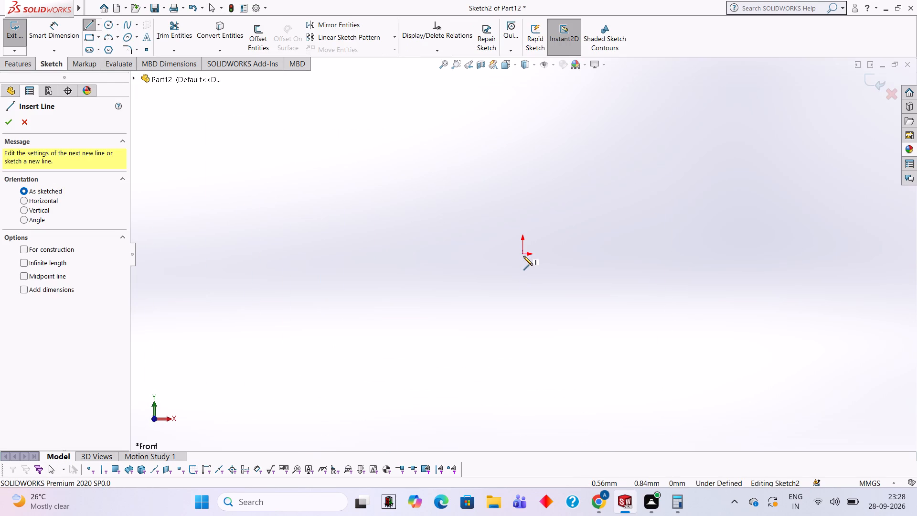
left_click(521, 254)
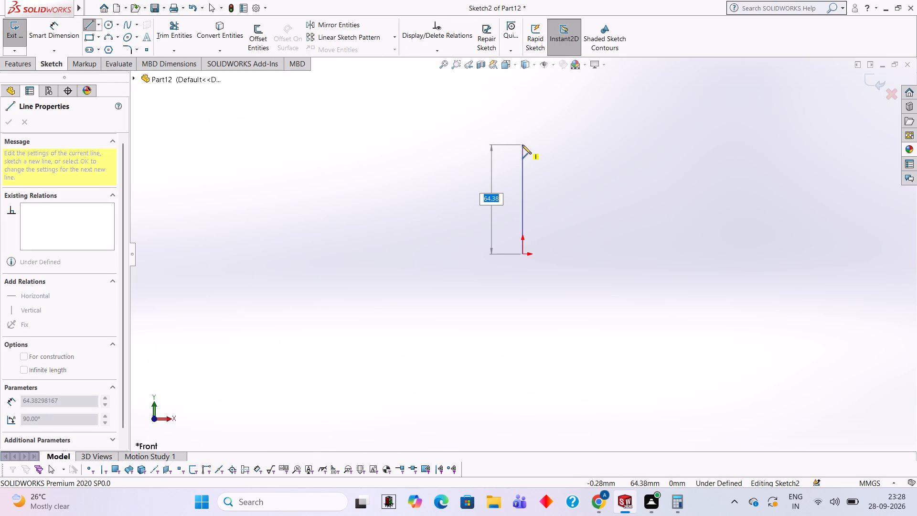
type("60")
key("Return")
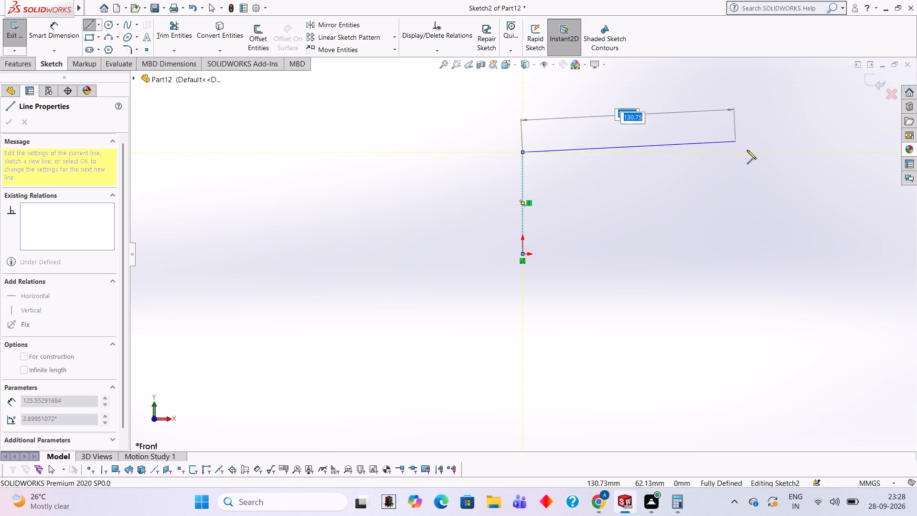
type("90")
key("Return")
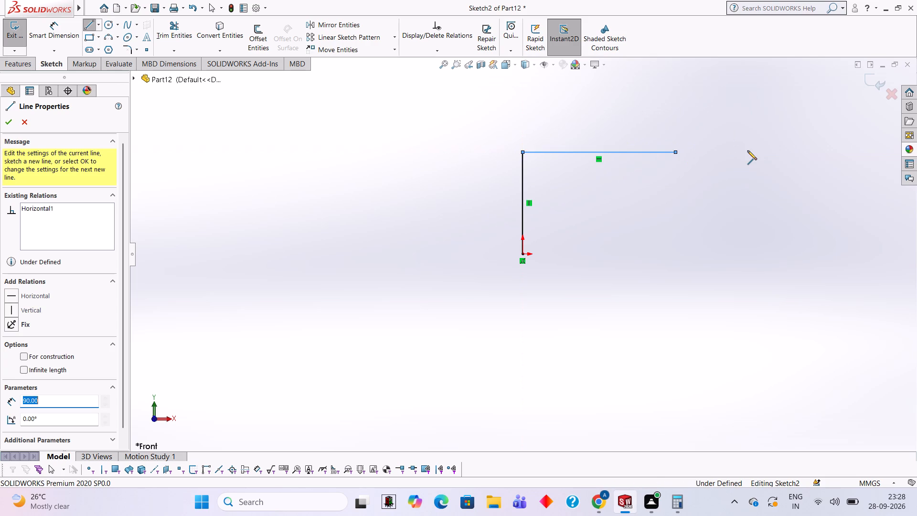
key("6")
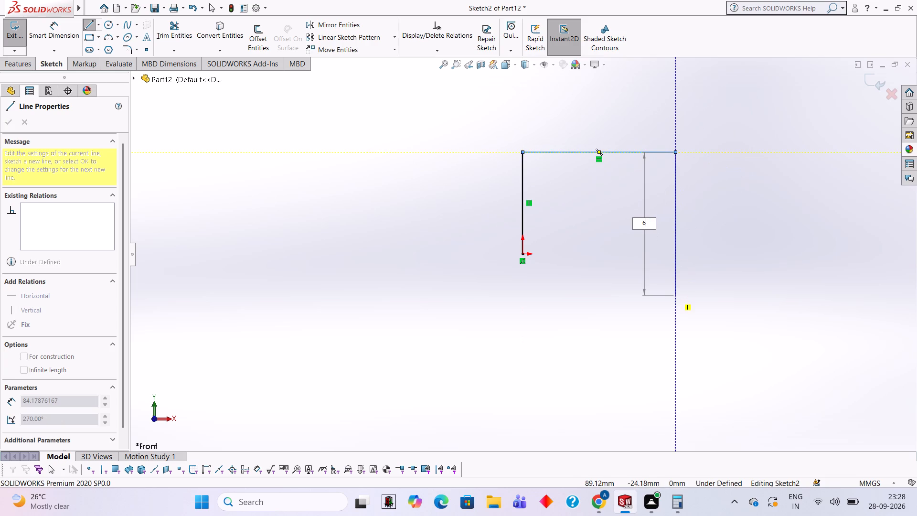
key("0")
key("Return")
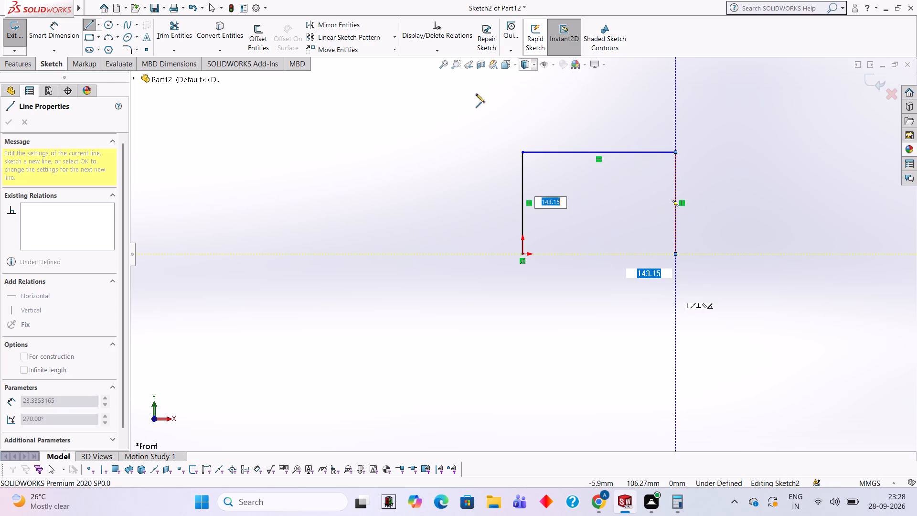
left_click(520, 253)
key("Escape")
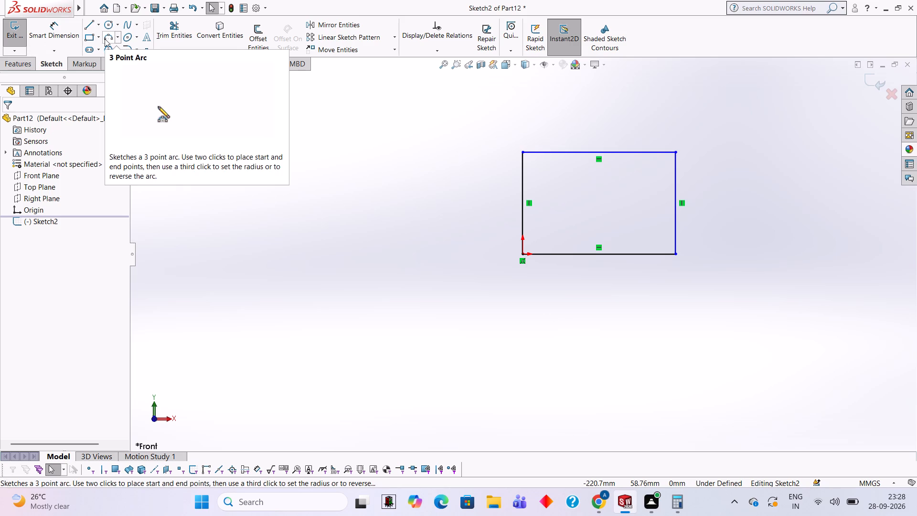
Draw a 12 mm by 12 mm square with lines inside the rectangle's upper-left corner, ending on its left edge.
left_click(88, 21)
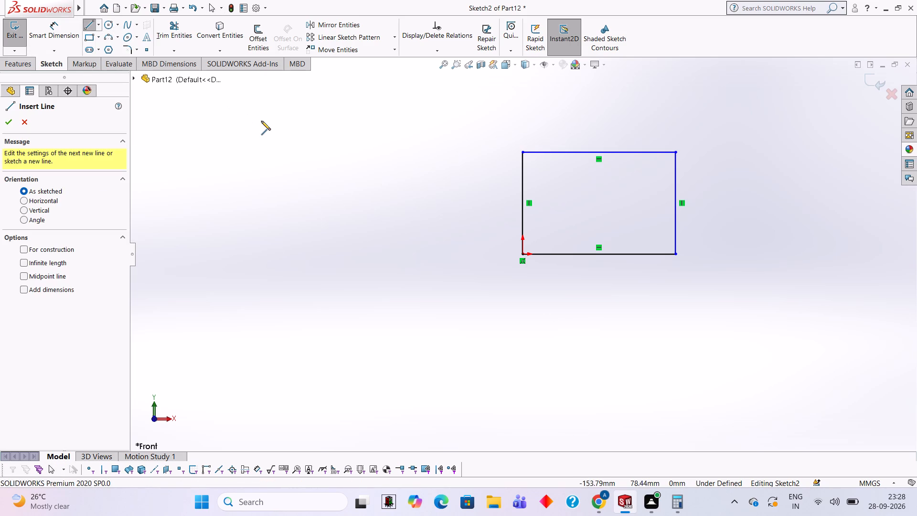
left_click(522, 151)
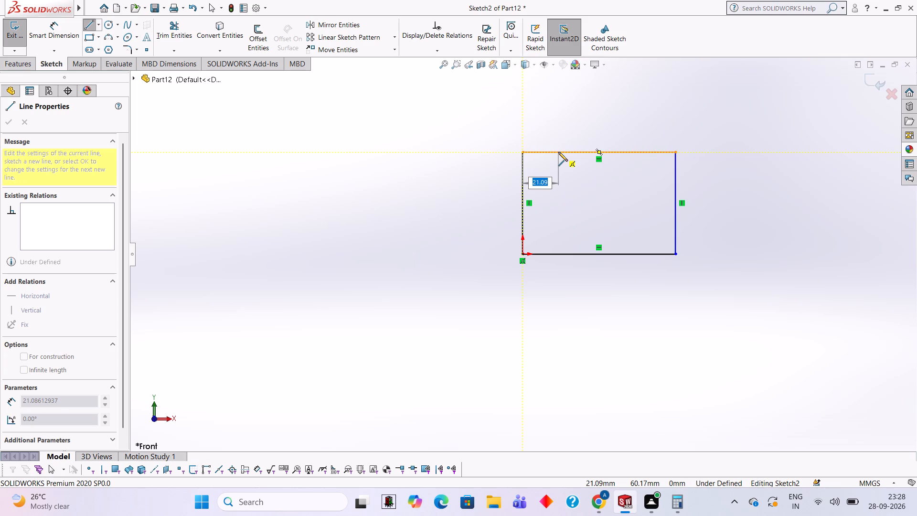
type("12")
key("Return")
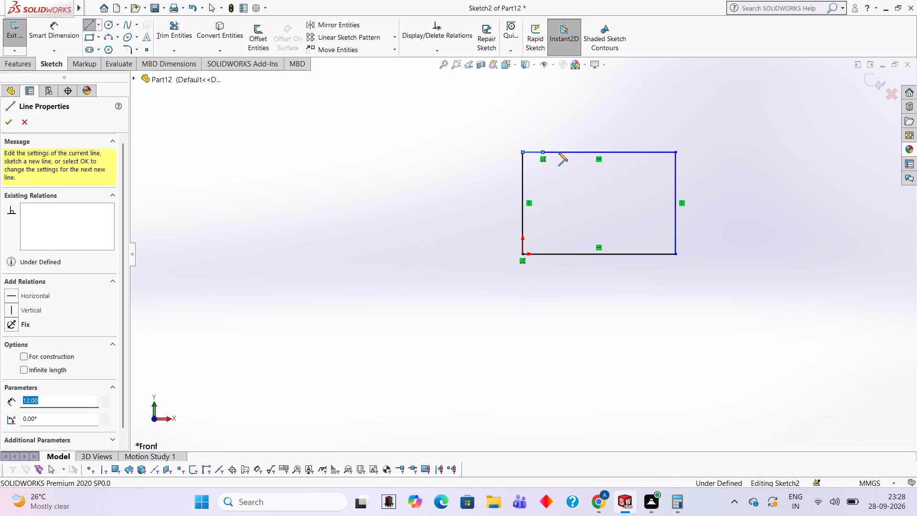
type("12")
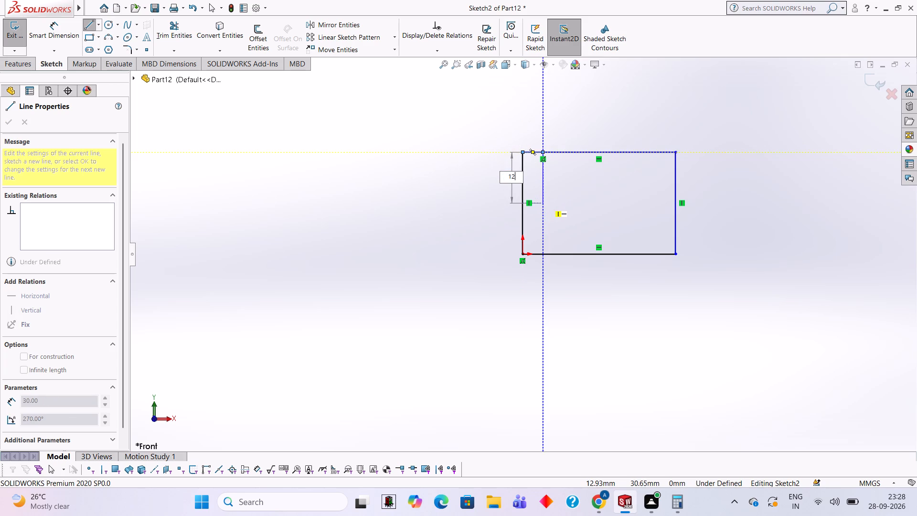
key("Return")
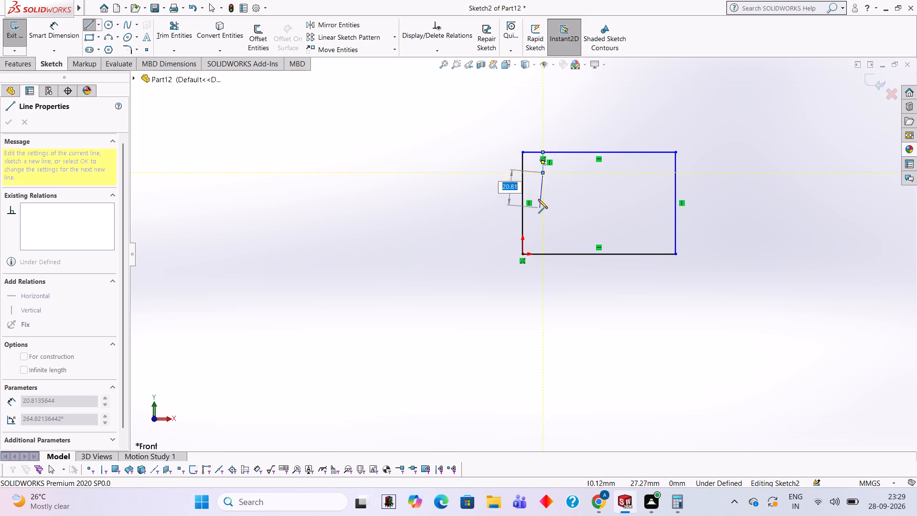
left_click(522, 172)
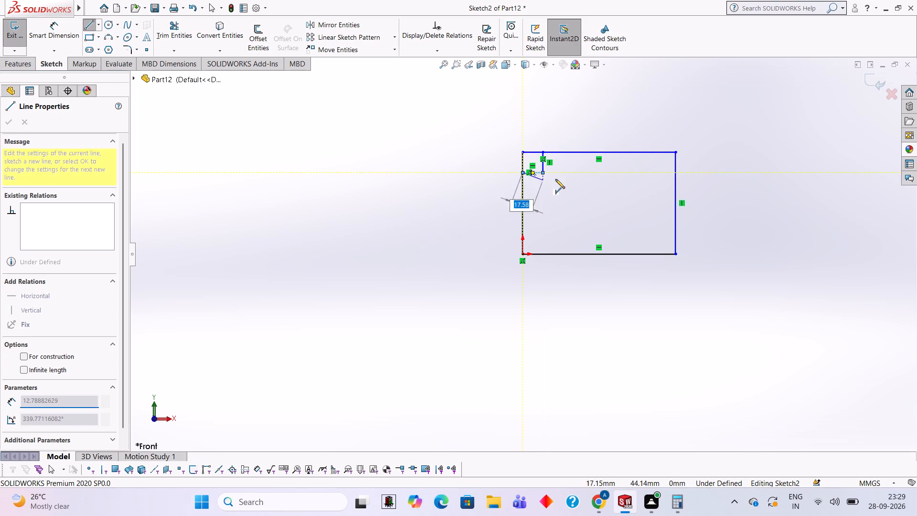
key("Escape")
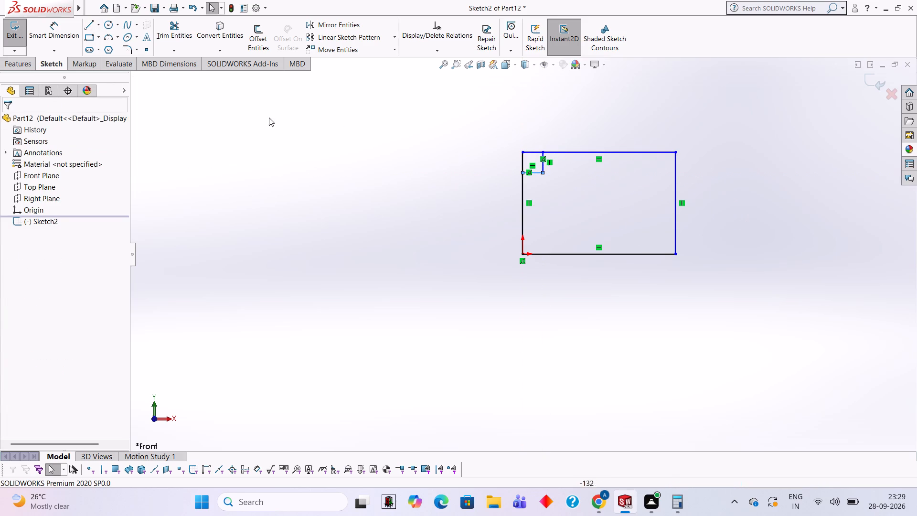
Draw a 12 mm by 12 mm square with lines inside the rectangle's upper-right corner, ending on its right edge.
left_click(87, 27)
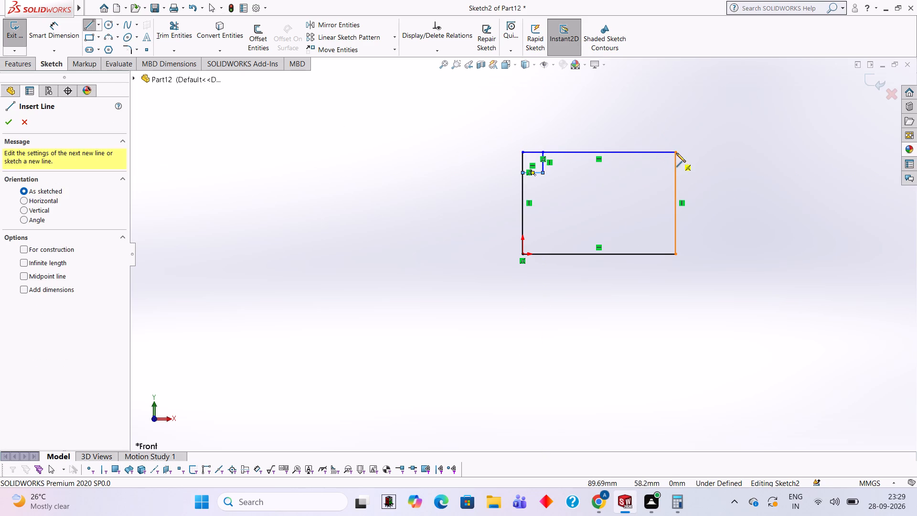
left_click(675, 150)
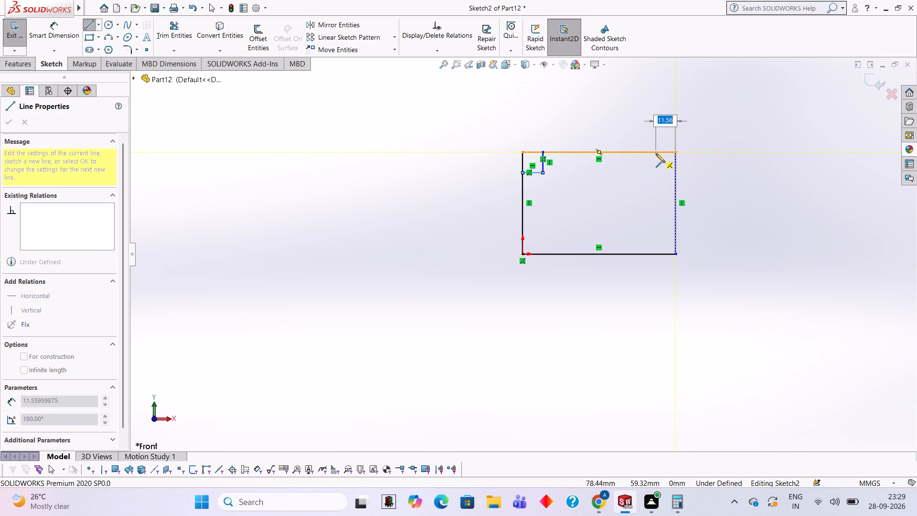
type("12")
key("Return")
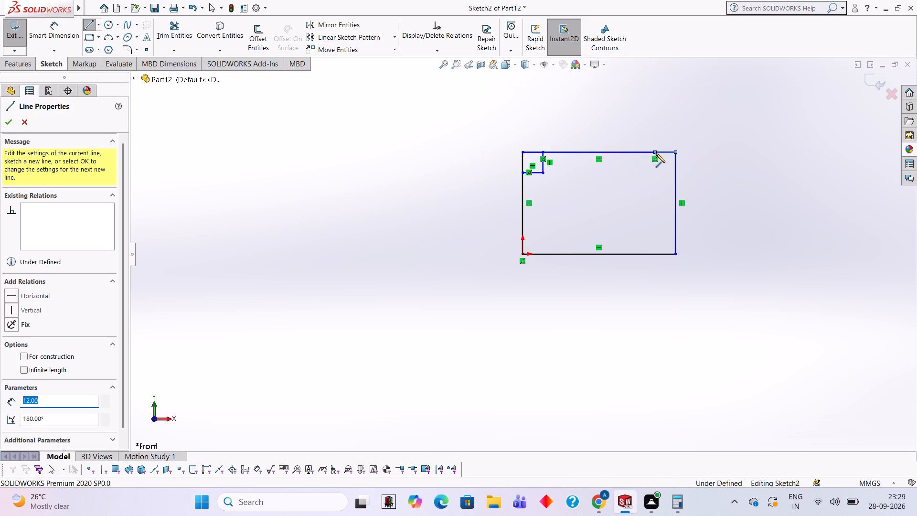
type("12")
key("Return")
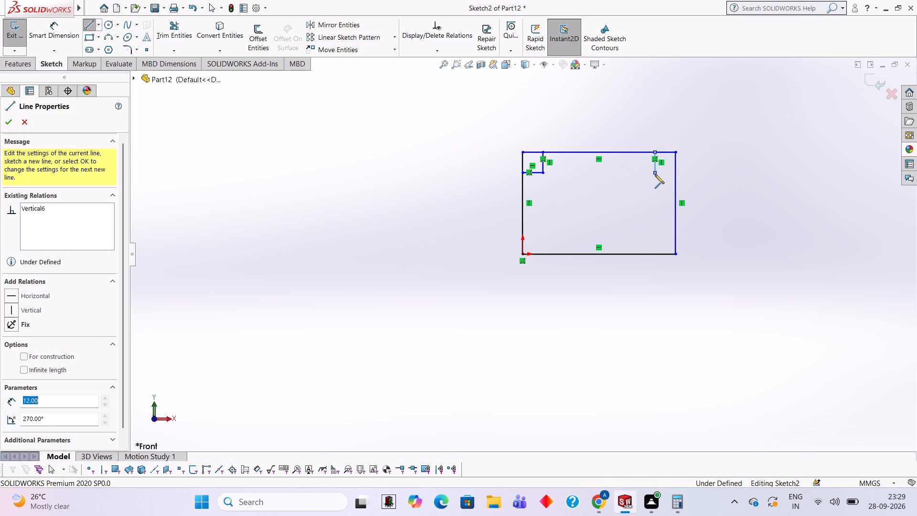
type("12")
key("Return")
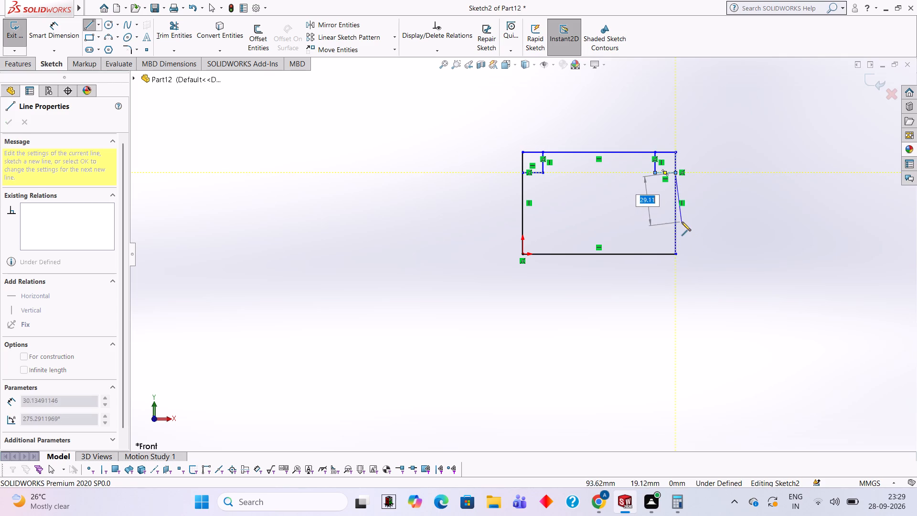
key("Escape")
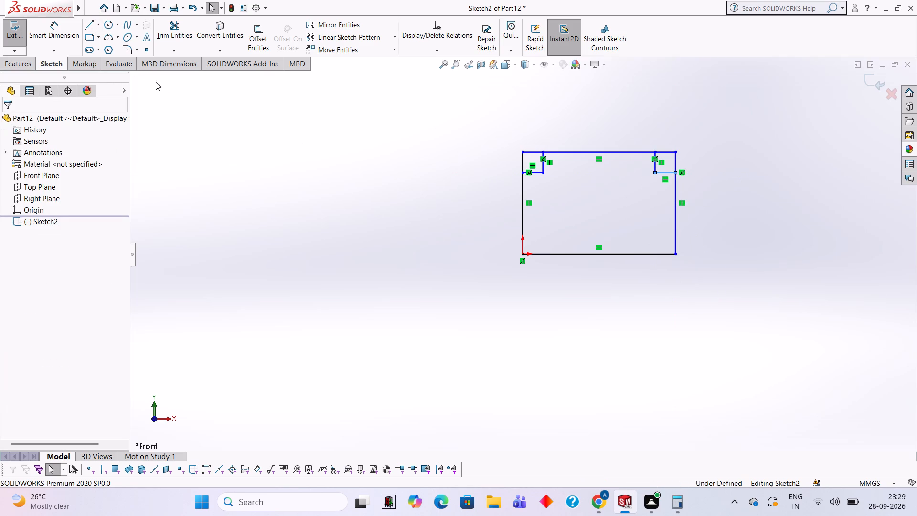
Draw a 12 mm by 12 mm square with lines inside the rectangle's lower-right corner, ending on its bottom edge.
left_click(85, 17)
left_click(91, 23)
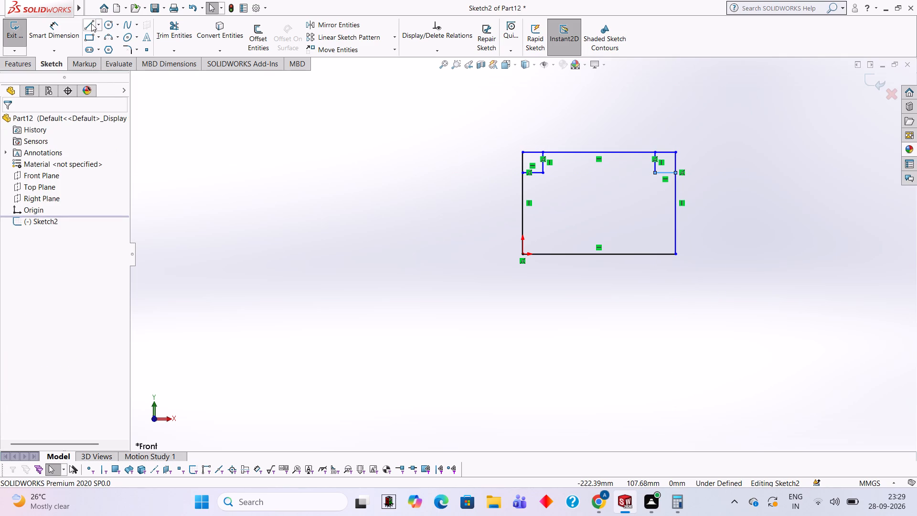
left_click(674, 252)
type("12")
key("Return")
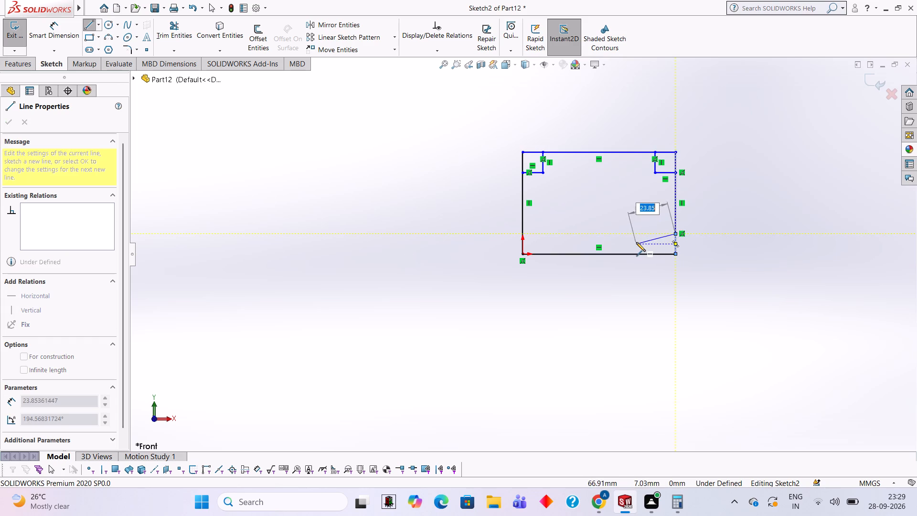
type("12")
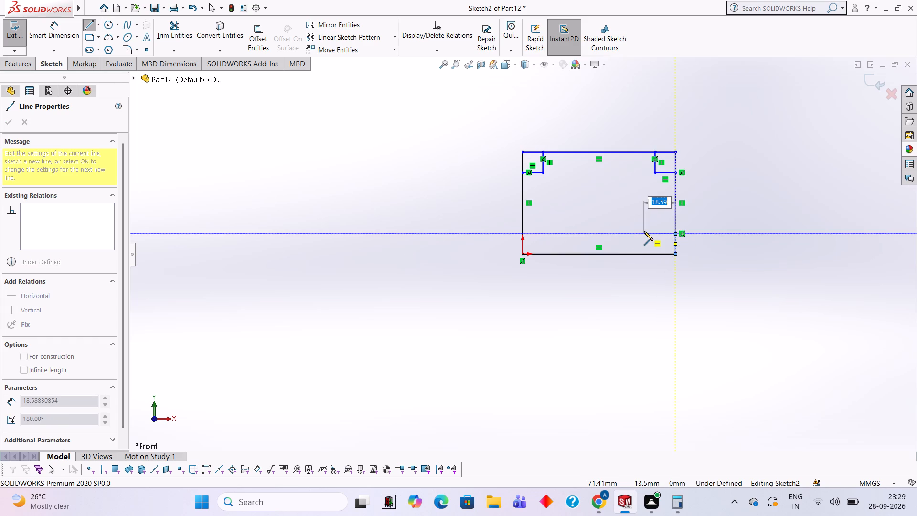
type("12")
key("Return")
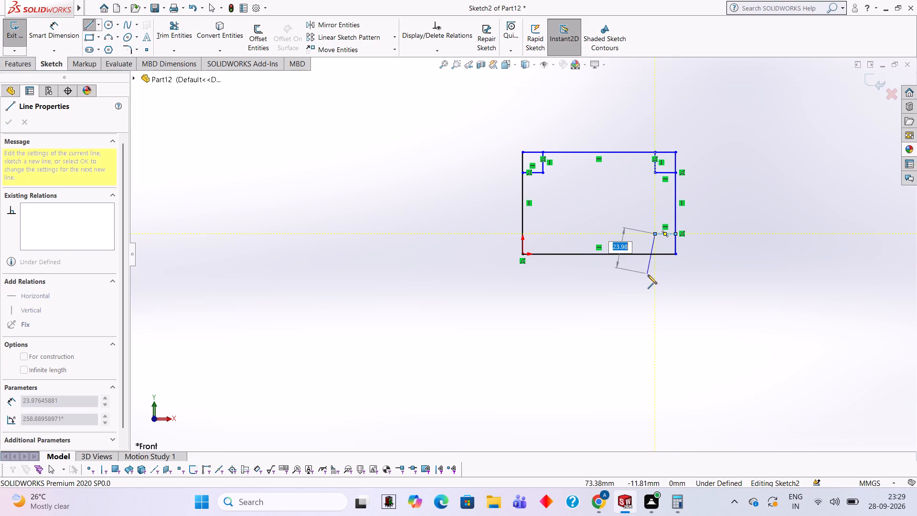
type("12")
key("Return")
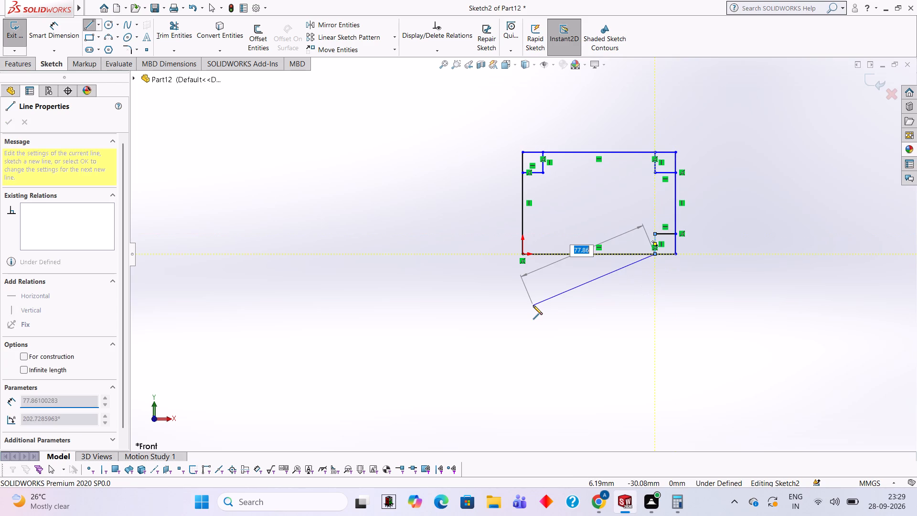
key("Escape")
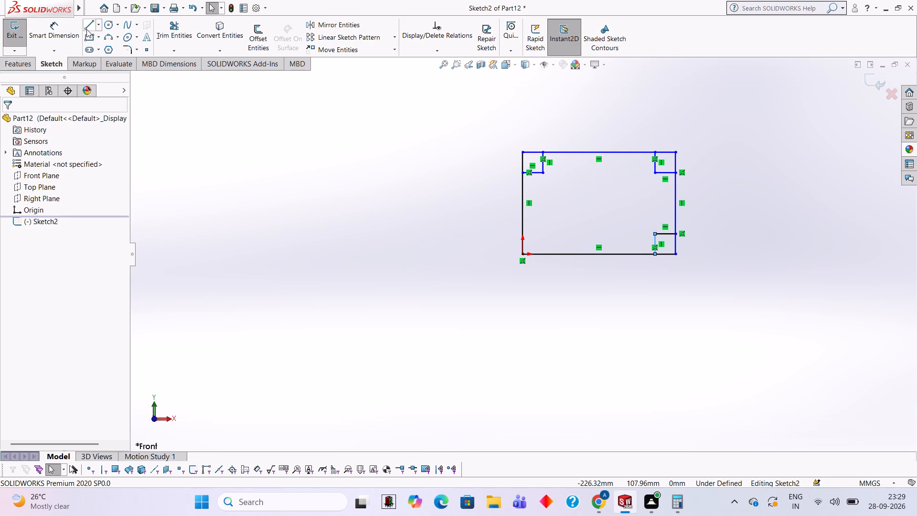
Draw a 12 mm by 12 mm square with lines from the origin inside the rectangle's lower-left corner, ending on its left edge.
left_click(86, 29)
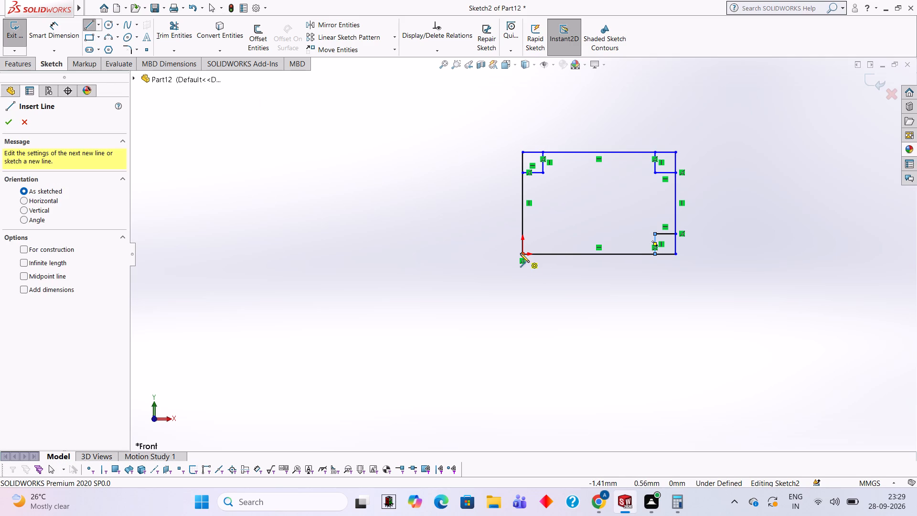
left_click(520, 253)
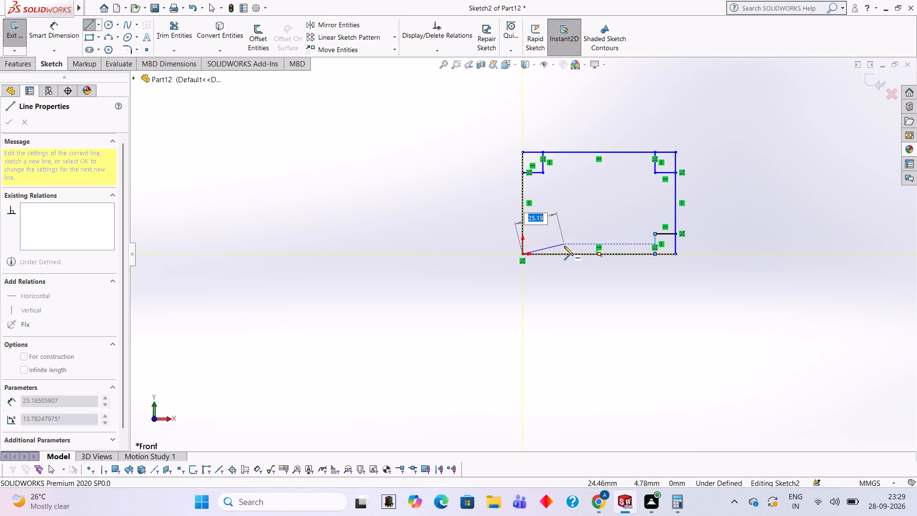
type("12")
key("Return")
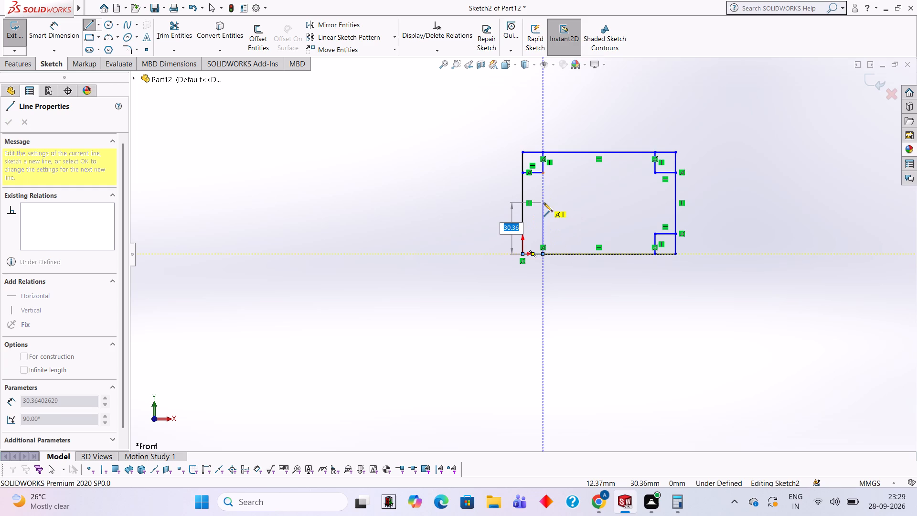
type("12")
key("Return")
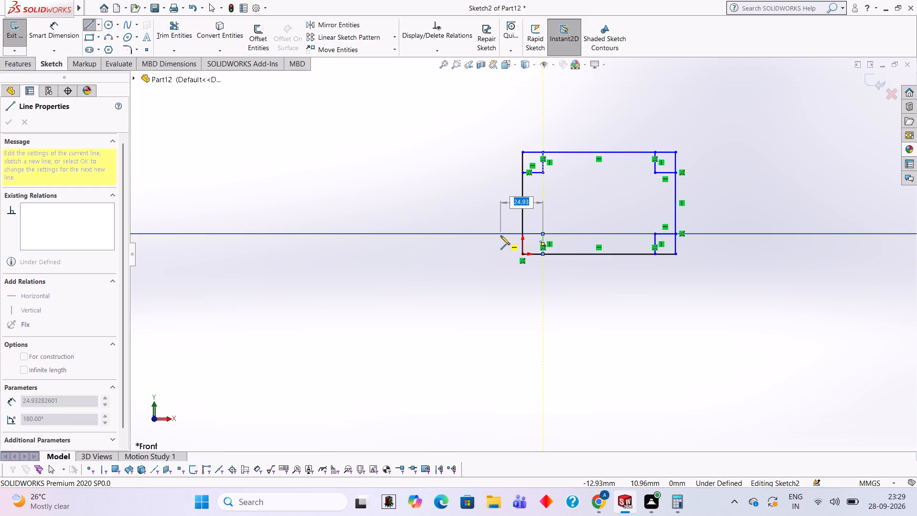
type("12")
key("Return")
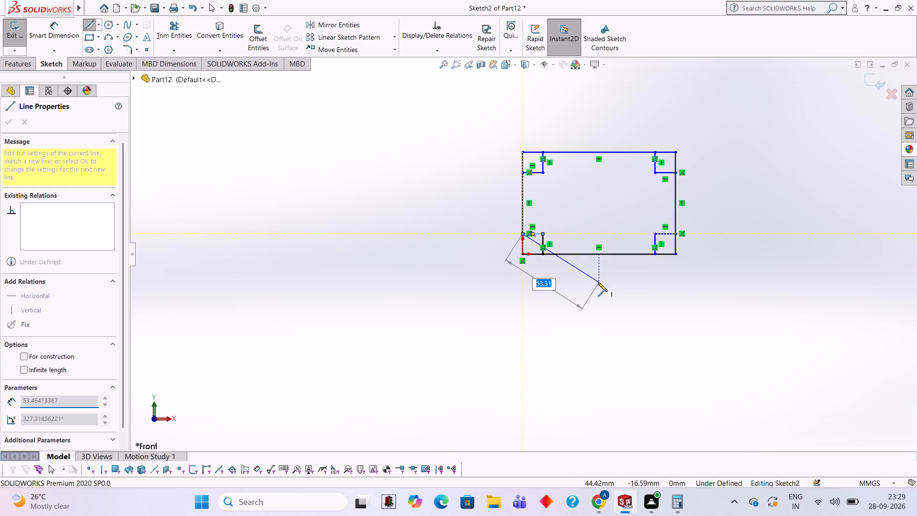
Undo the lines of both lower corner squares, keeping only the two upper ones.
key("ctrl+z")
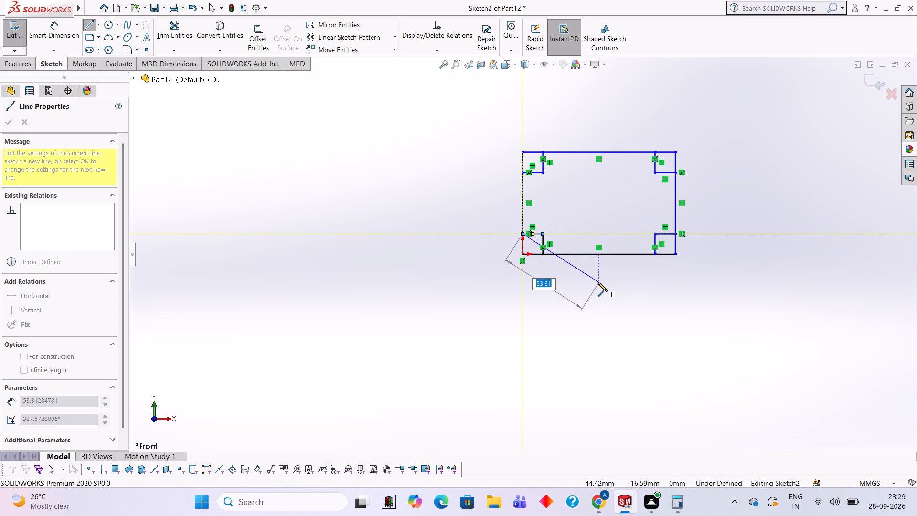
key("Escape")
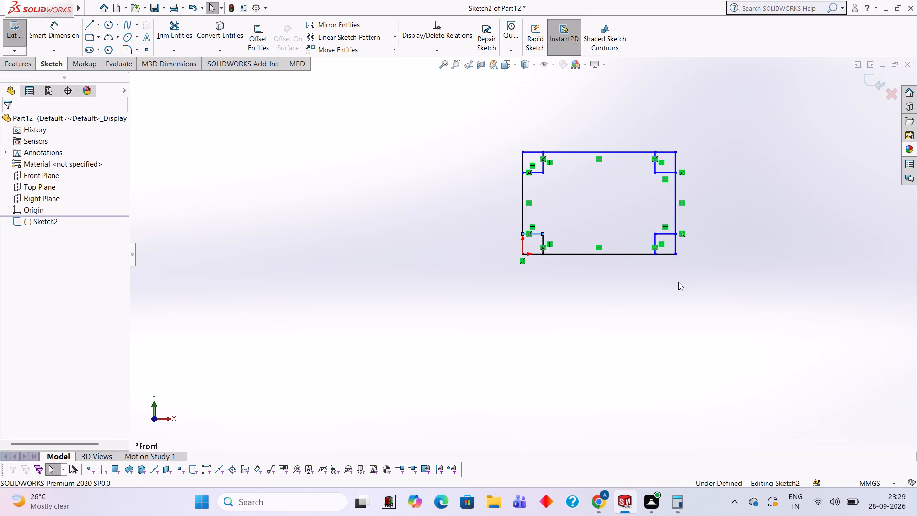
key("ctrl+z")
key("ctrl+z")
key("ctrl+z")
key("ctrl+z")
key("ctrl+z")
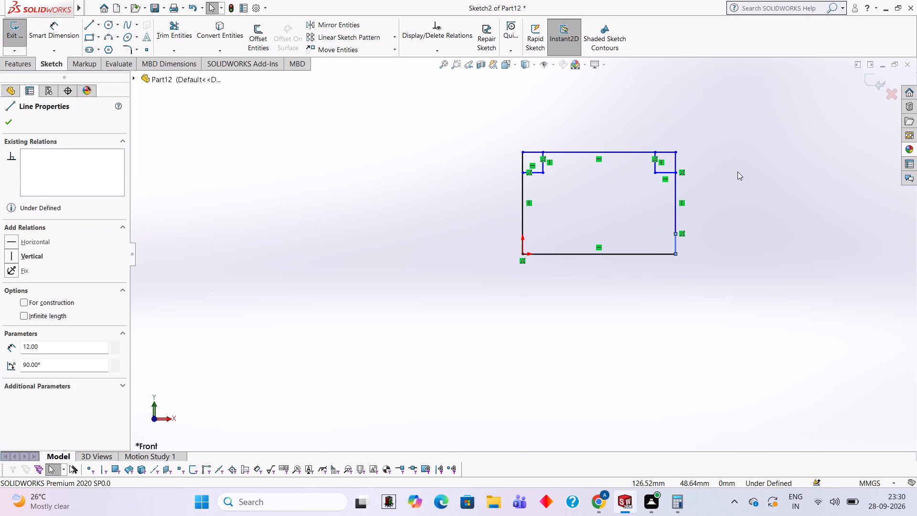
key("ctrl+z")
Draw a diagonal line across each upper corner square, joining its endpoints on the rectangle's side and top edges.
scroll(683, 150, "down", 4)
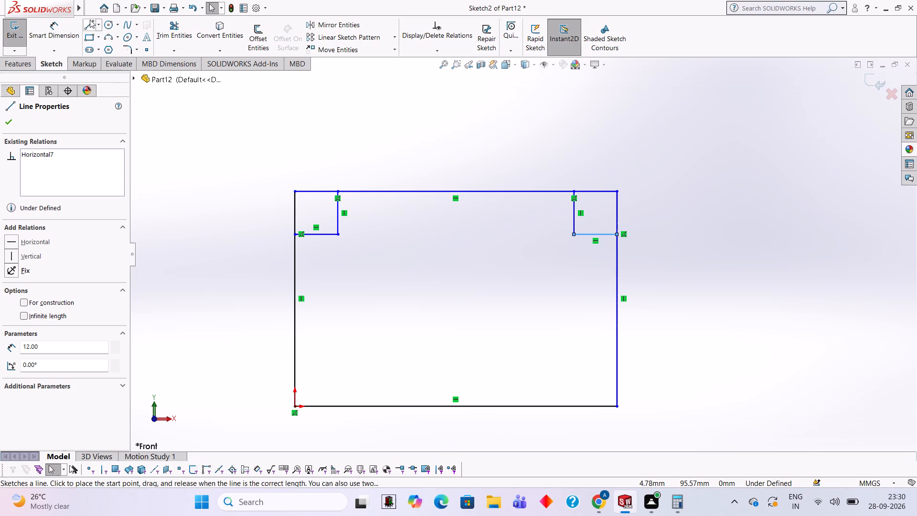
left_click(92, 22)
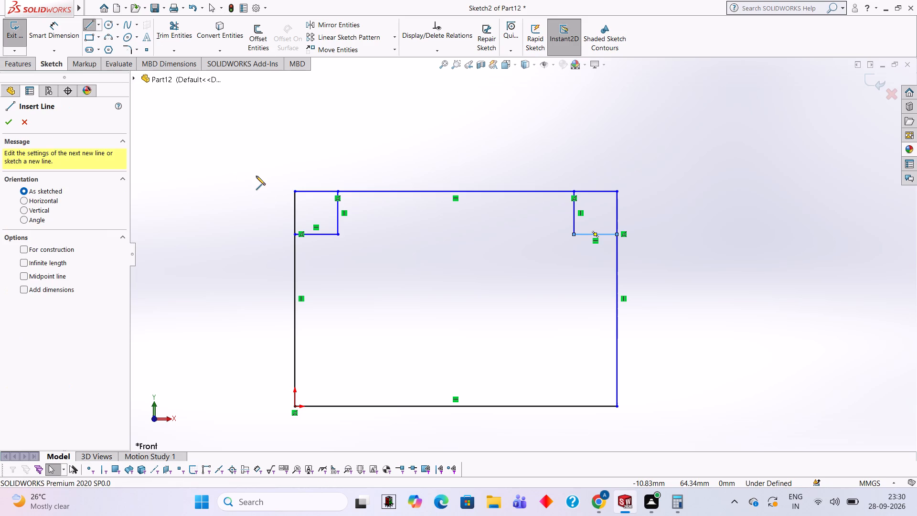
left_click(294, 234)
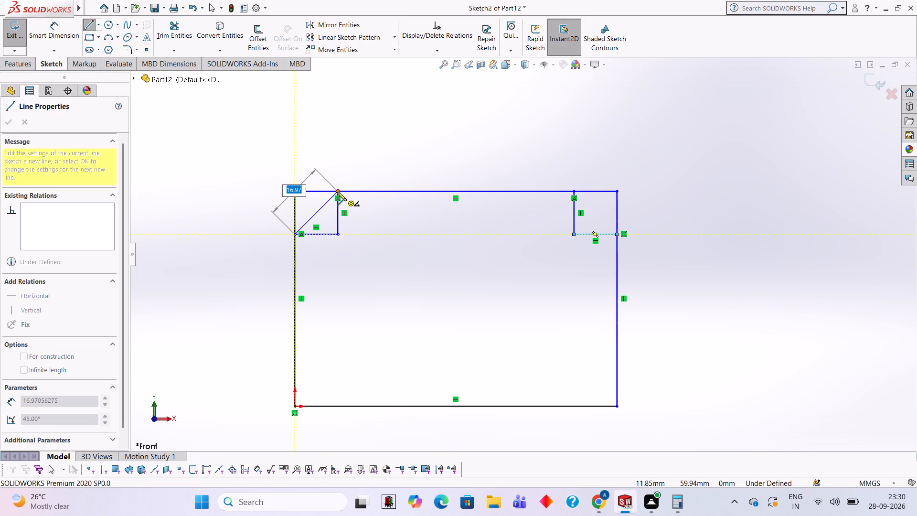
left_click(337, 192)
key("Escape")
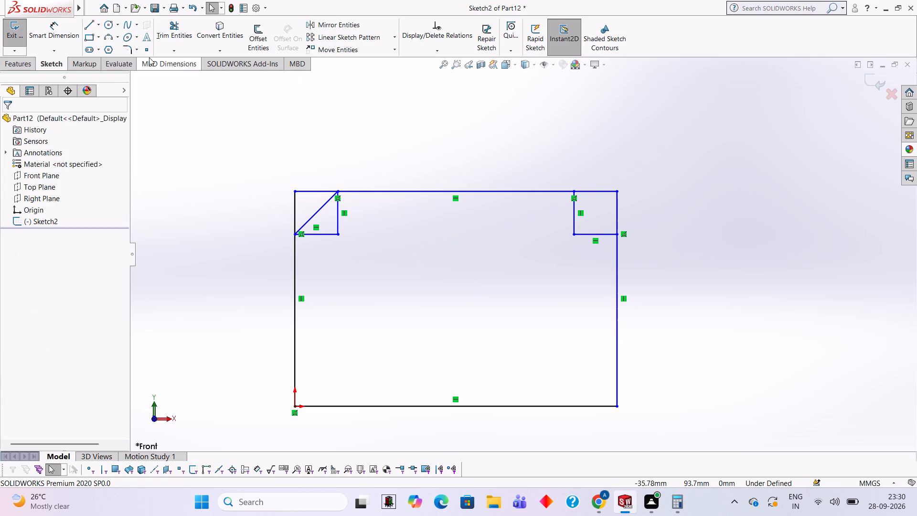
left_click(90, 25)
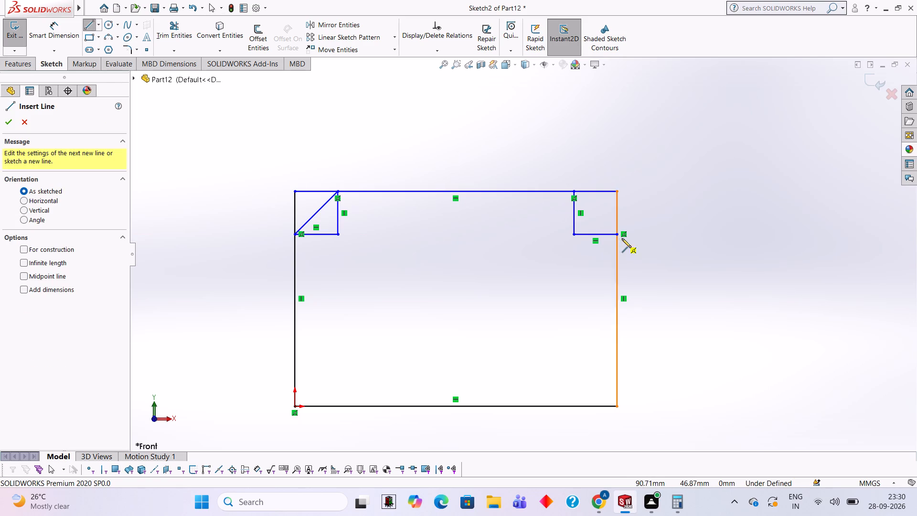
left_click(618, 236)
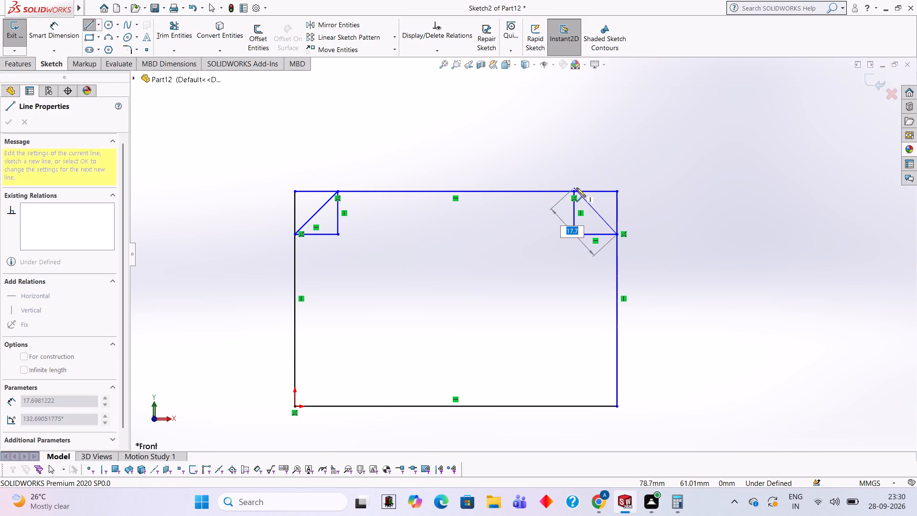
left_click(574, 191)
key("Escape")
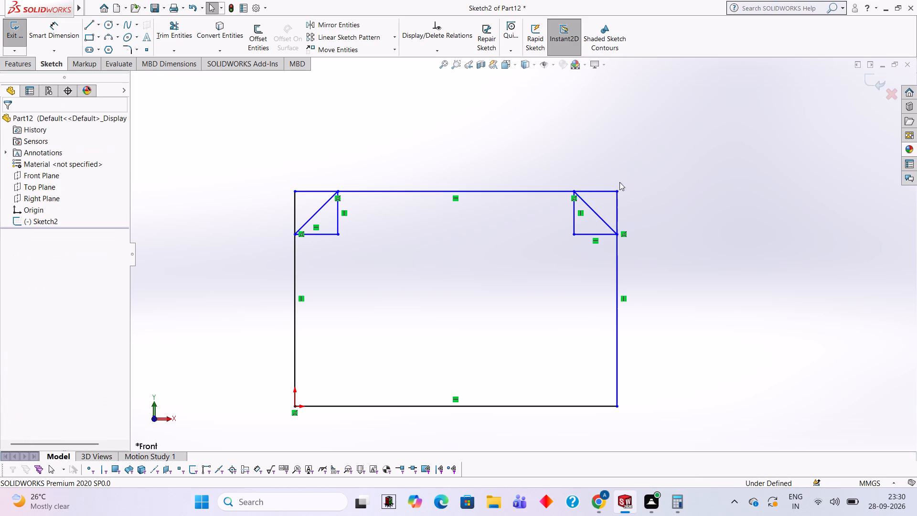
Trim the inner square lines and outer corner segments at both upper corners, leaving the diagonals as chamfered corners of the profile.
left_click(184, 32)
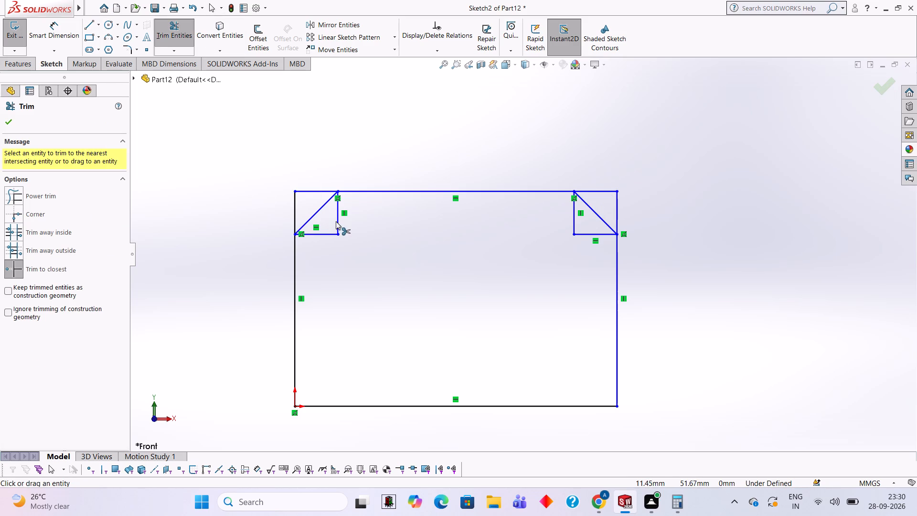
left_click(336, 221)
left_click(329, 233)
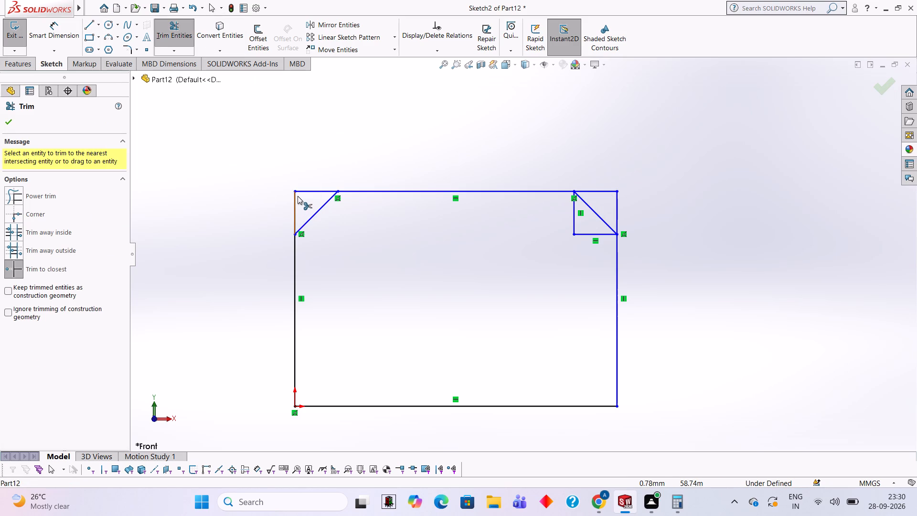
left_click(297, 195)
left_click(298, 191)
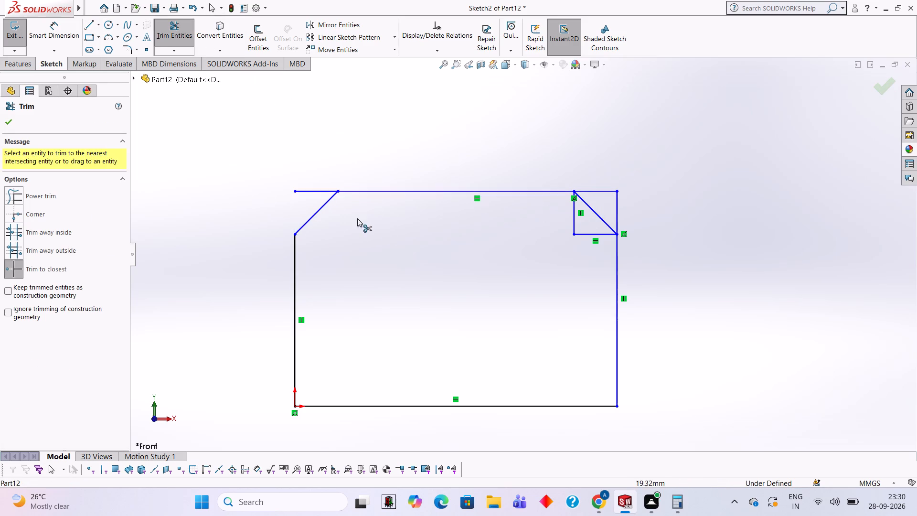
left_click(314, 193)
left_click(576, 211)
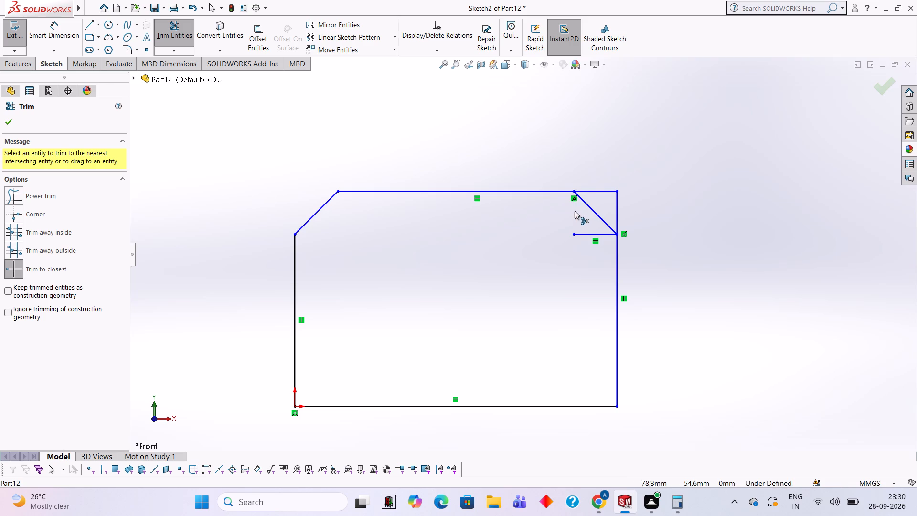
left_click(587, 233)
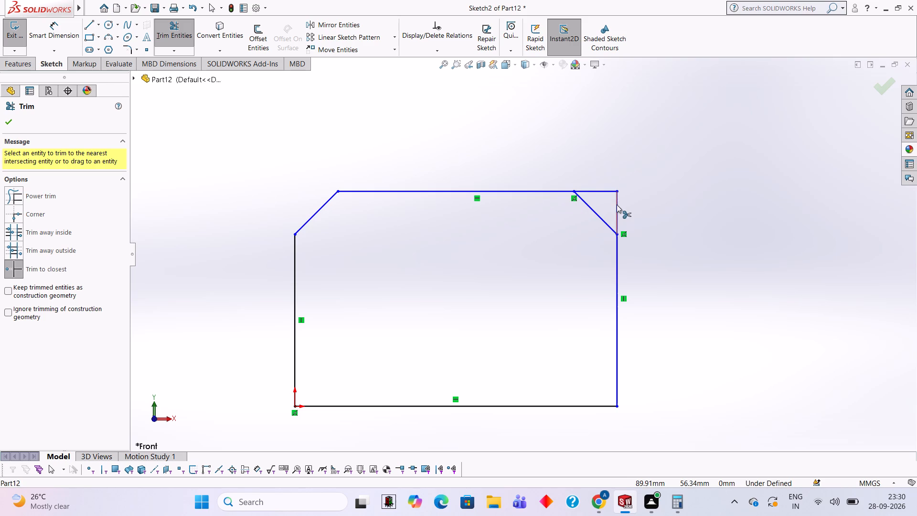
left_click(617, 204)
left_click(604, 188)
left_click(606, 190)
left_click(606, 190)
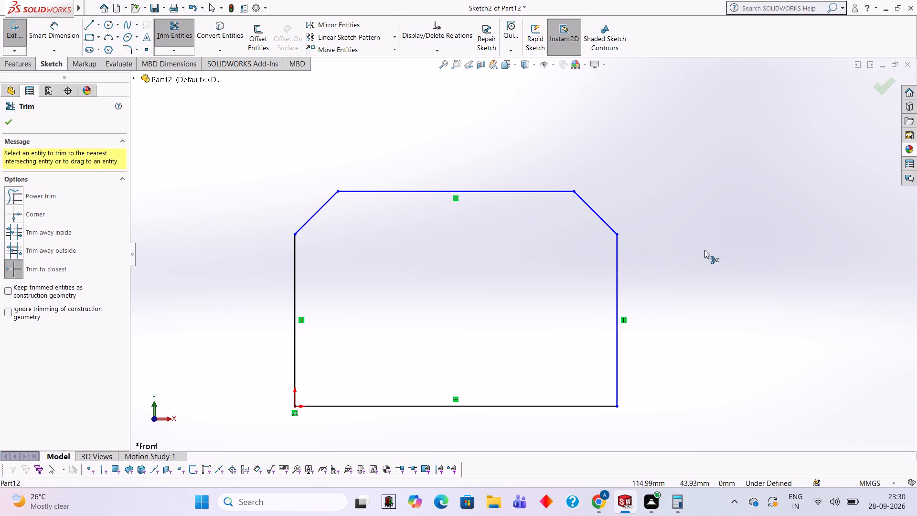
Extrude the chamfered profile as a blind boss to a depth of 12 mm.
left_click(24, 67)
left_click(24, 37)
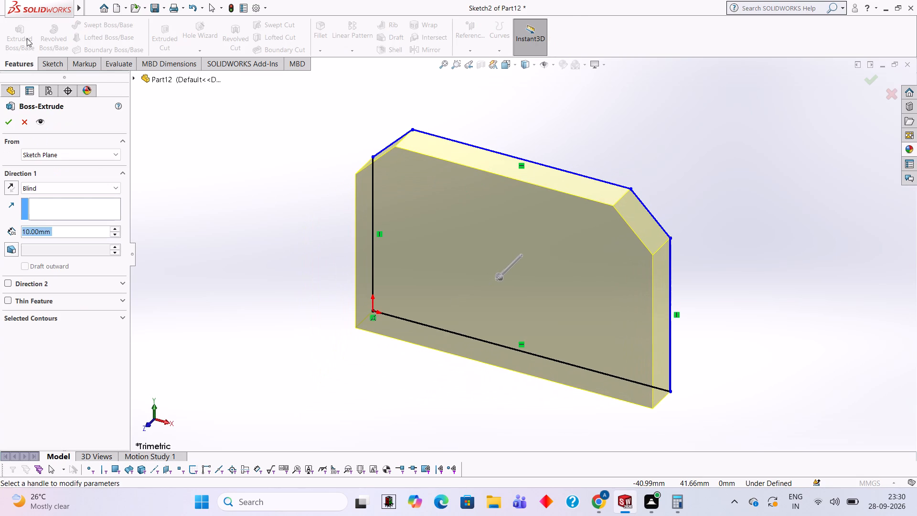
type("12")
key("Return")
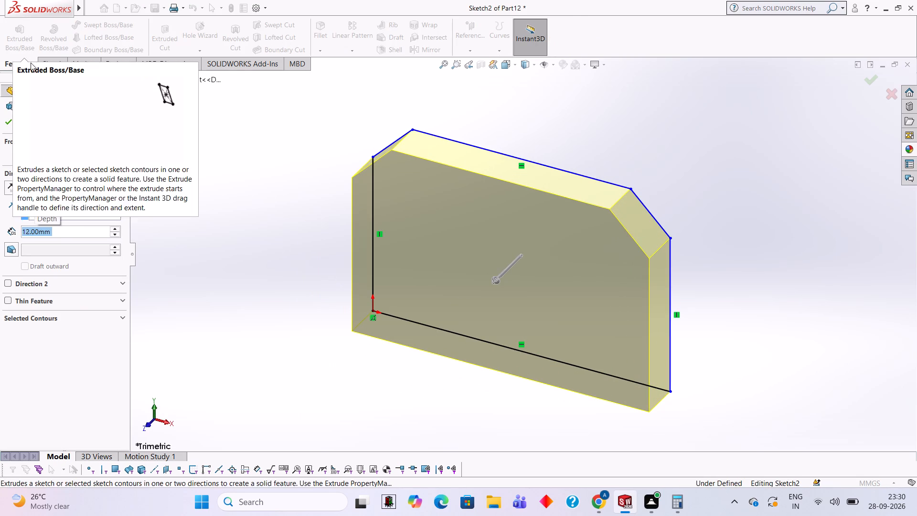
left_click(13, 122)
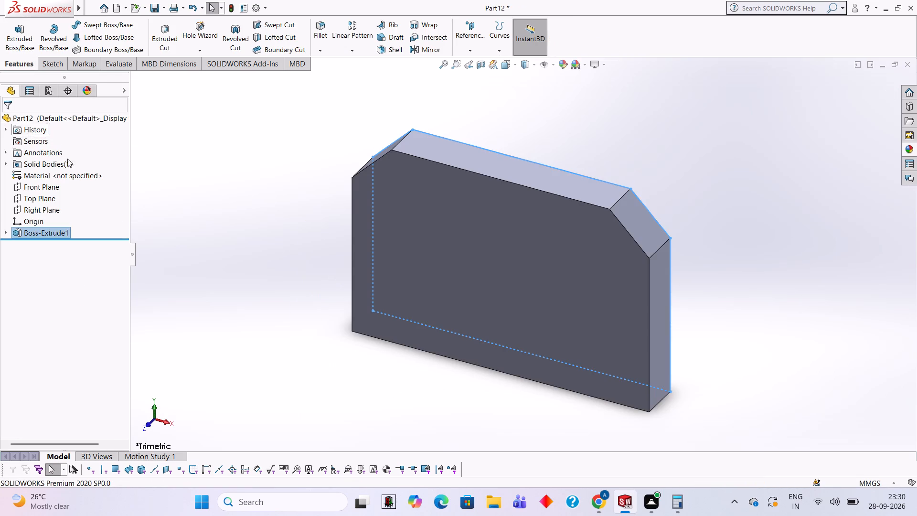
left_click(152, 182)
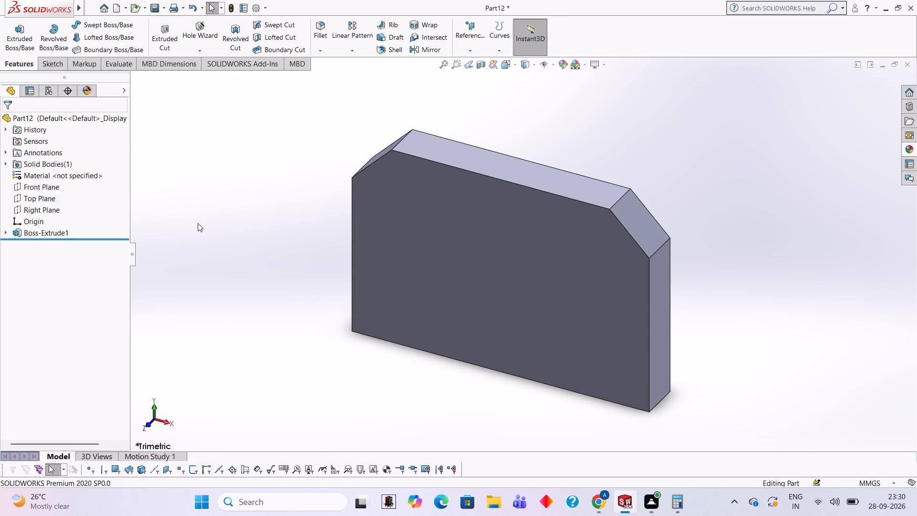
Start a new sketch on the plate's bottom face and orient the view normal to it.
middle_click_drag(376, 220, 460, 181)
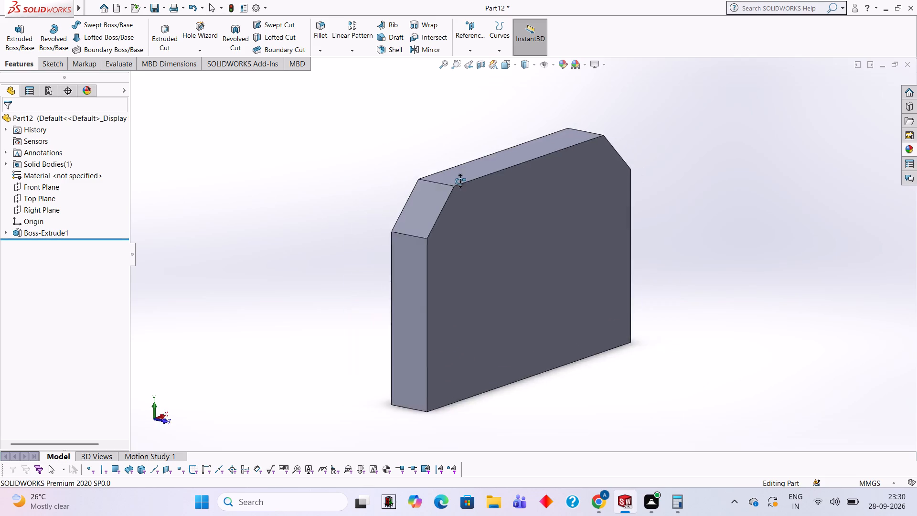
middle_click_drag(460, 181, 420, 103)
middle_click_drag(481, 230, 432, 139)
middle_click_drag(455, 227, 442, 162)
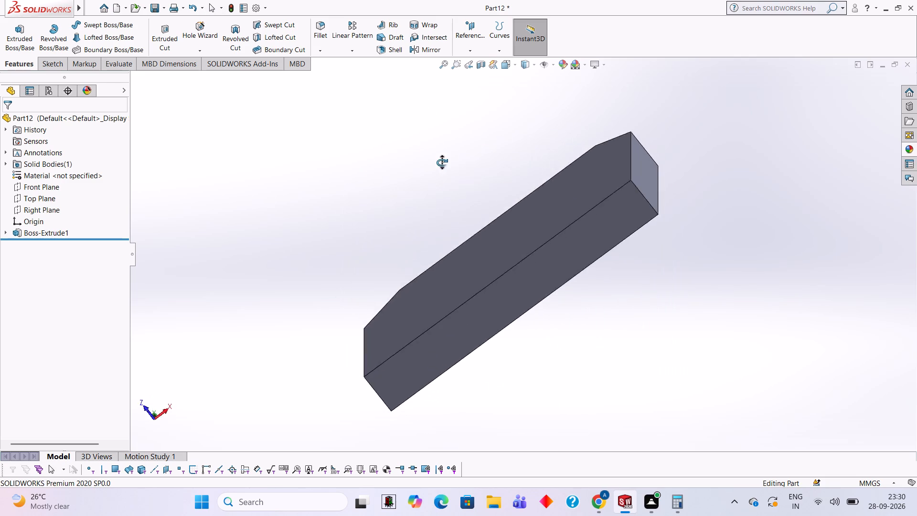
middle_click_drag(442, 162, 437, 159)
left_click(533, 246)
left_click(578, 221)
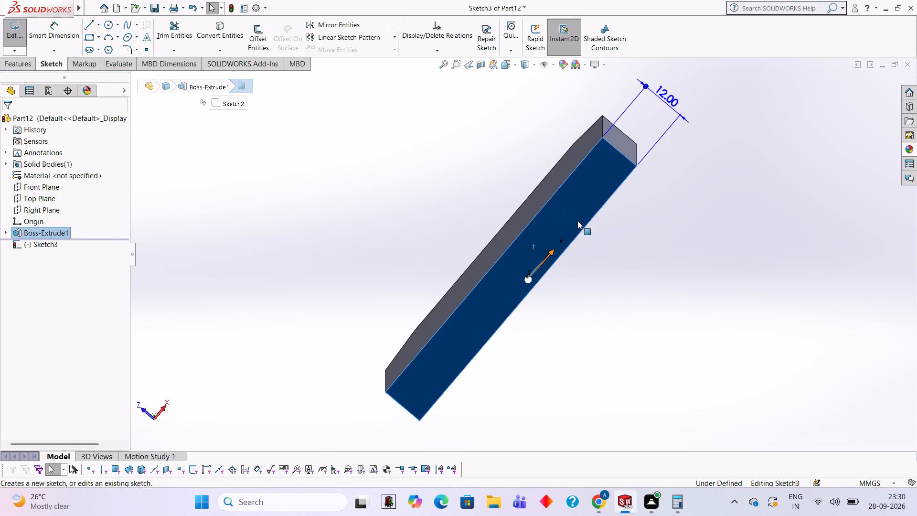
key("ctrl+8")
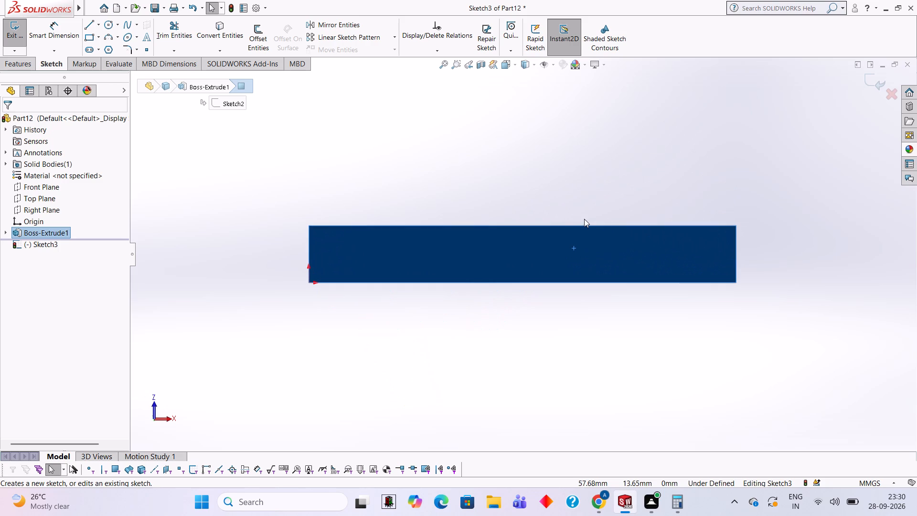
scroll(600, 200, "up", 2)
scroll(553, 152, "down", 2)
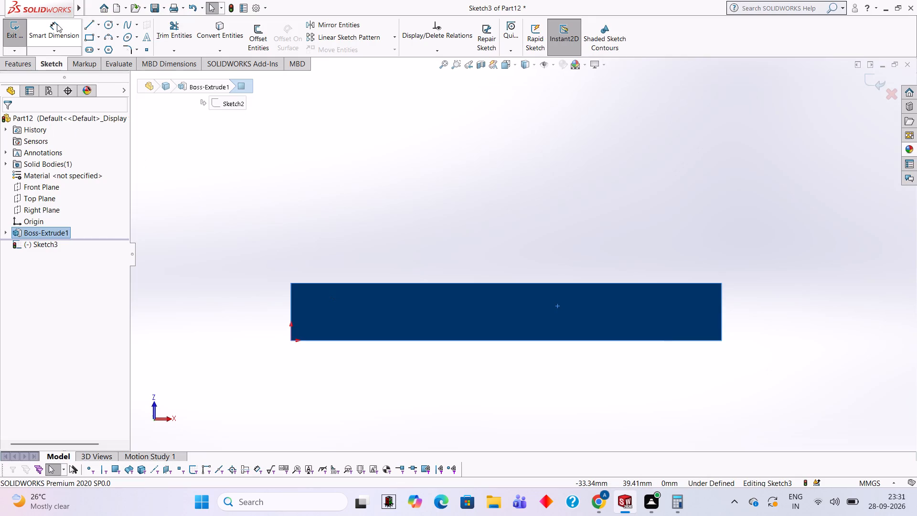
Draw a closed 90 by 50 mm rectangle with lines, extending outward from the bottom face's front edge.
left_click(84, 28)
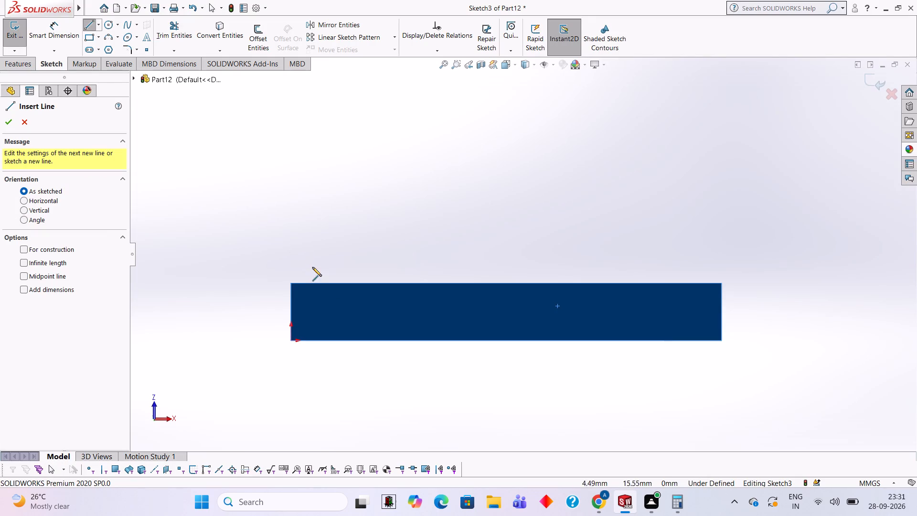
left_click(289, 282)
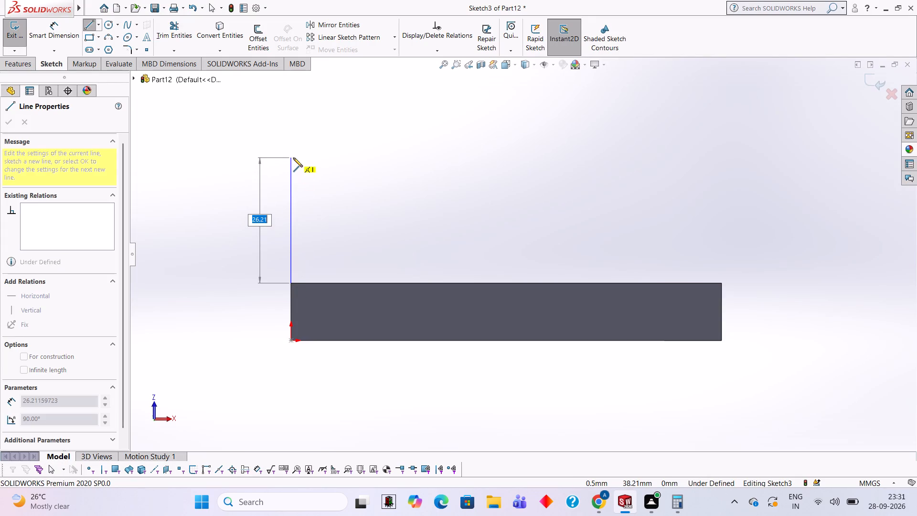
type("50")
key("Return")
scroll(299, 161, "up", 1)
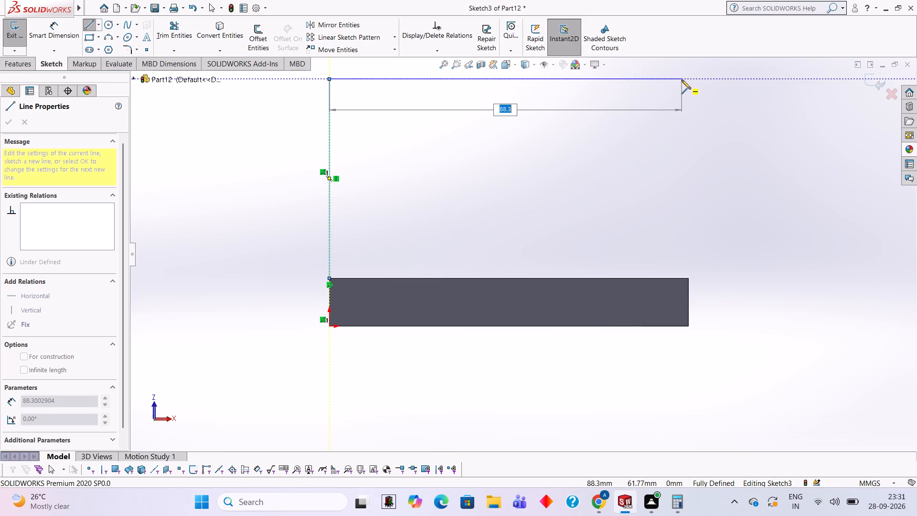
type("90")
key("Return")
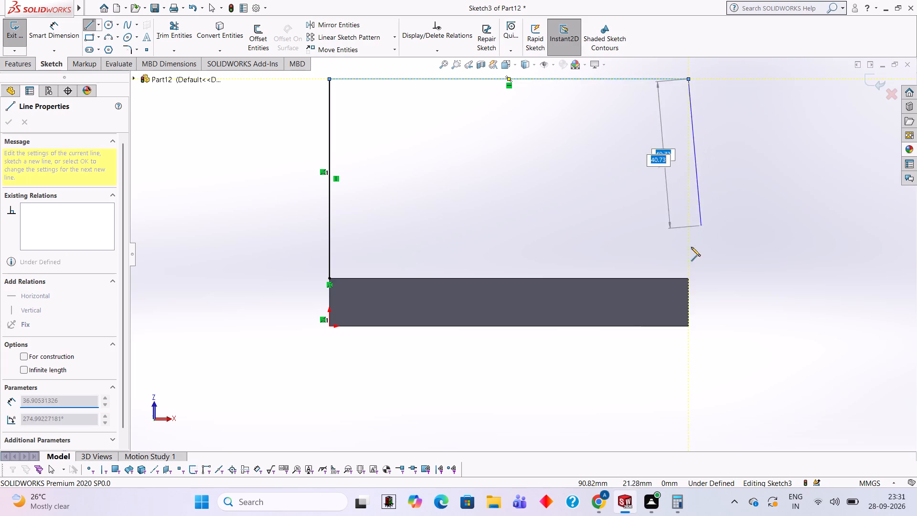
left_click(687, 278)
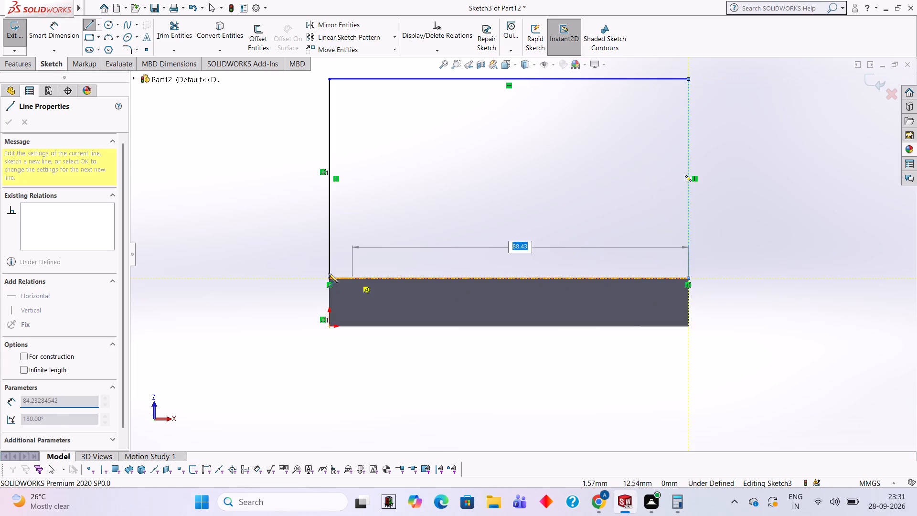
left_click(329, 279)
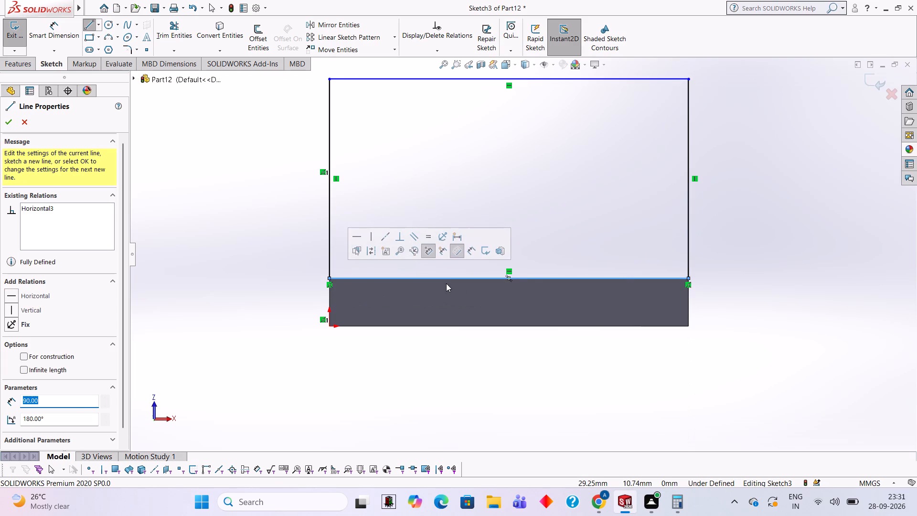
Examine from several angles how the new rectangle sits relative to the upright plate.
middle_click_drag(605, 210, 671, 213)
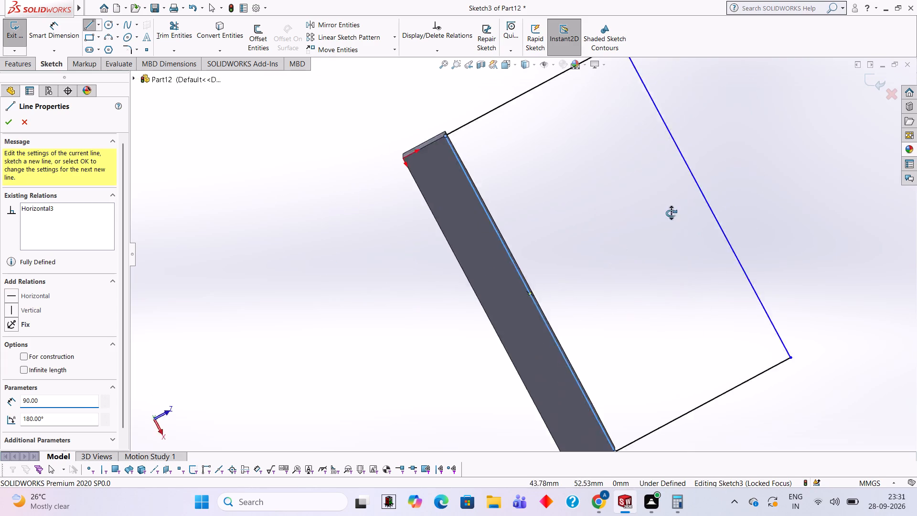
middle_click_drag(671, 213, 671, 328)
middle_click_drag(636, 228, 644, 383)
scroll(650, 340, "up", 2)
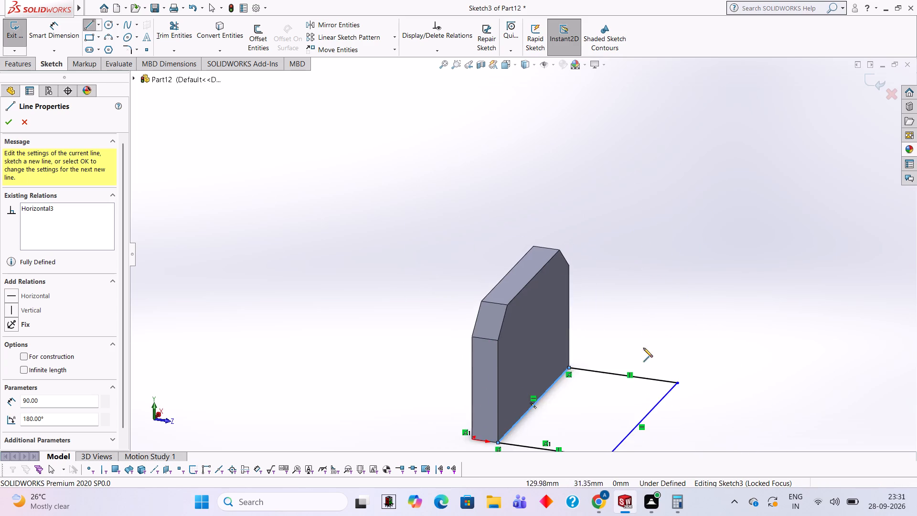
scroll(643, 348, "up", 2)
middle_click_drag(639, 343, 623, 340)
scroll(618, 366, "down", 2)
middle_click_drag(668, 390, 604, 184)
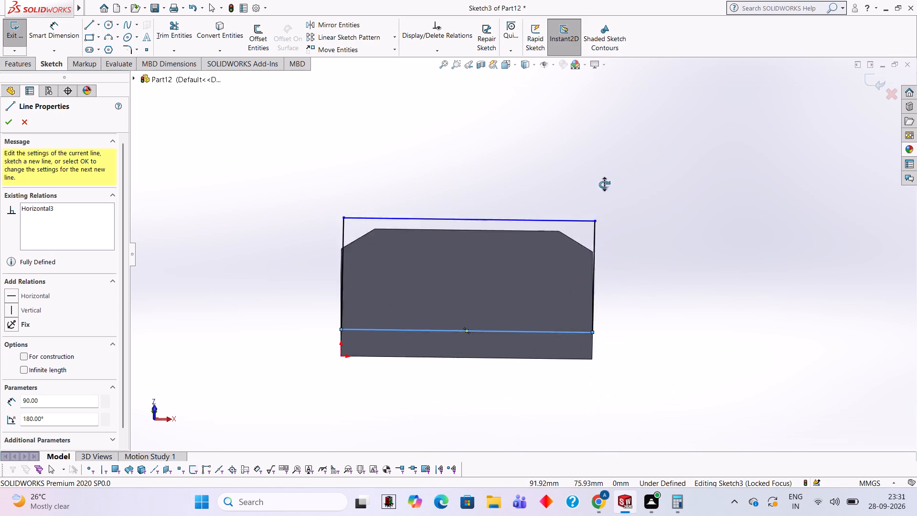
middle_click_drag(604, 184, 603, 178)
middle_click_drag(662, 191, 671, 148)
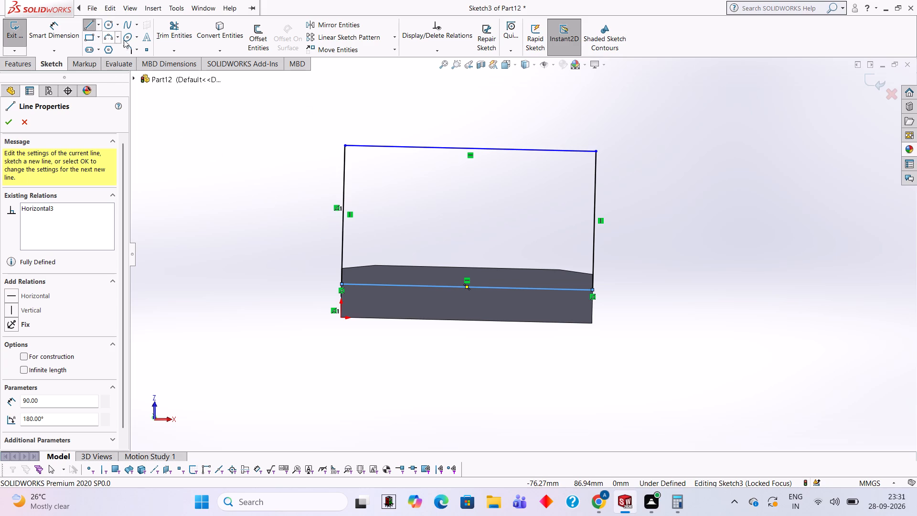
Draw a 6 mm by 6 mm square with lines inside the rectangle's upper-left corner, ending on its left edge.
left_click(344, 146)
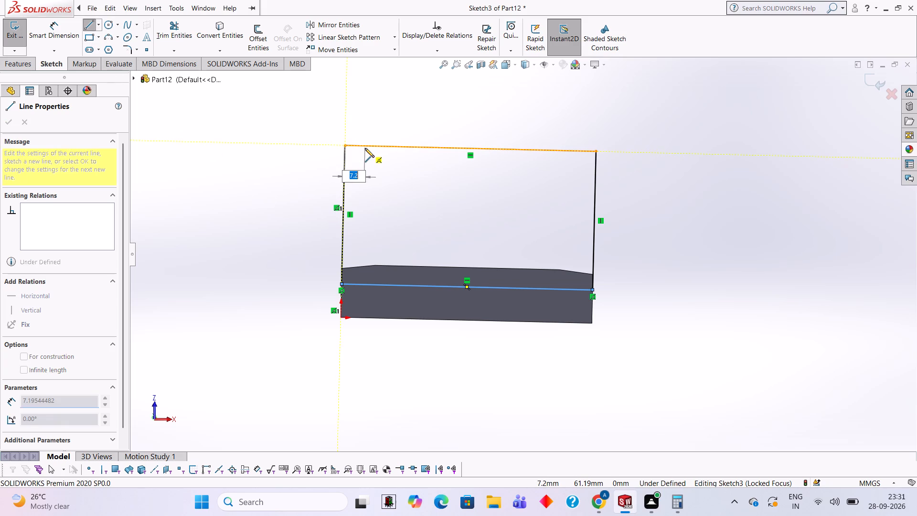
key("6")
key("Return")
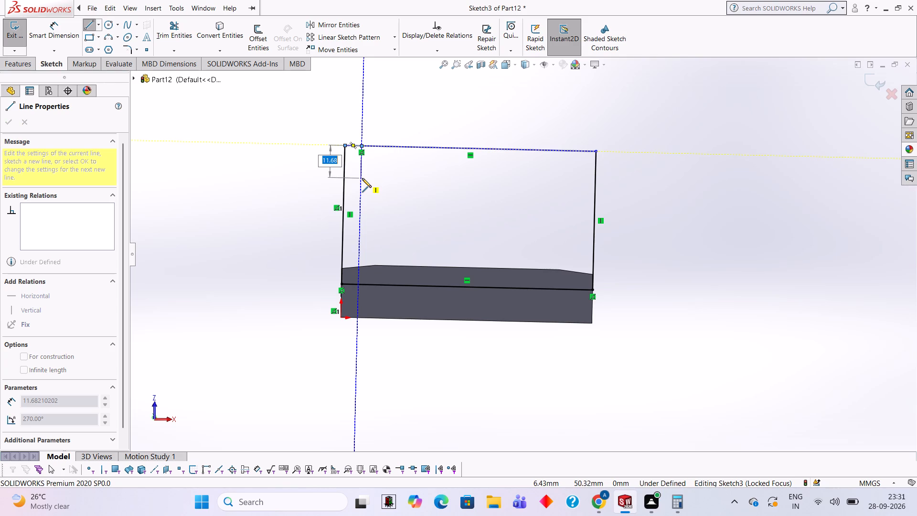
key("6")
key("Return")
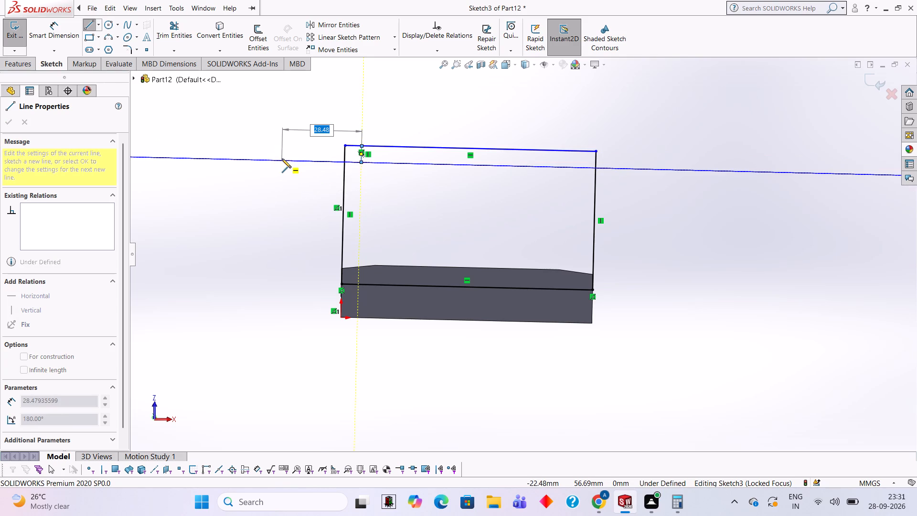
key("6")
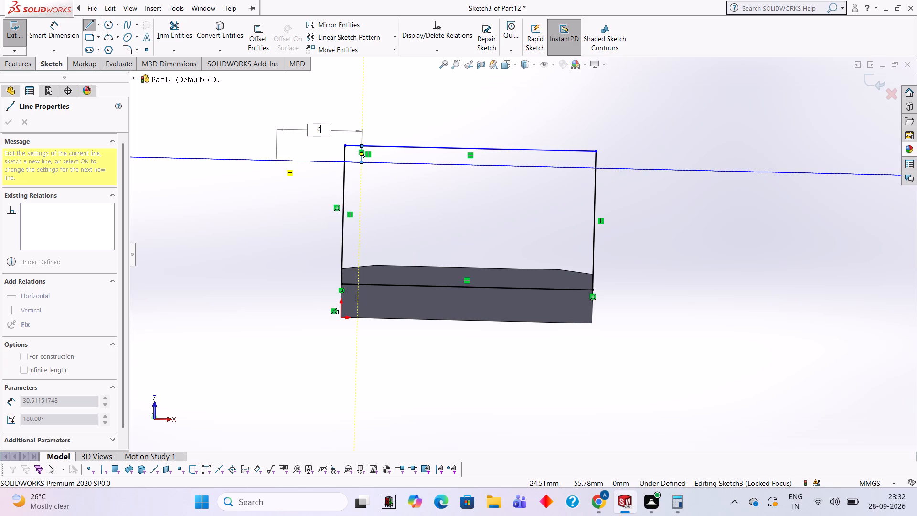
key("Return")
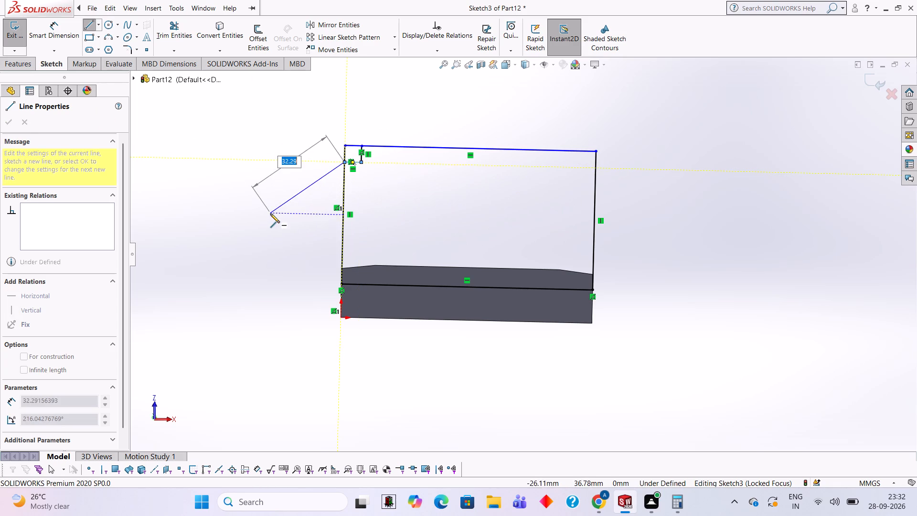
key("Escape")
left_click(288, 114)
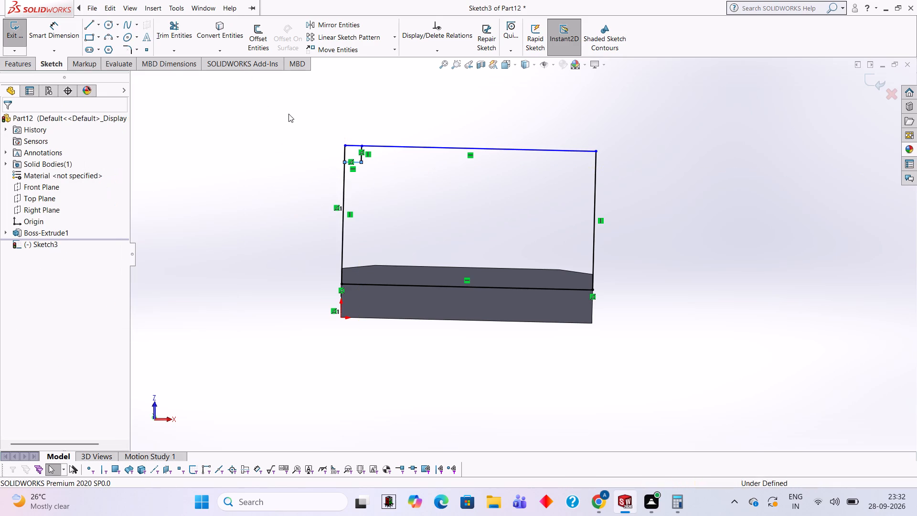
Draw a 6 mm by 6 mm square with lines inside the rectangle's upper-right corner, ending on its right edge.
left_click(90, 24)
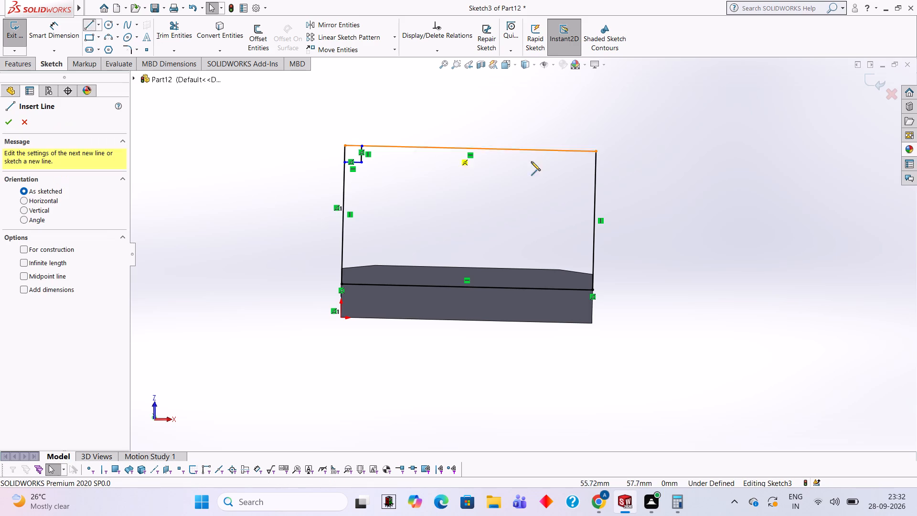
left_click(595, 150)
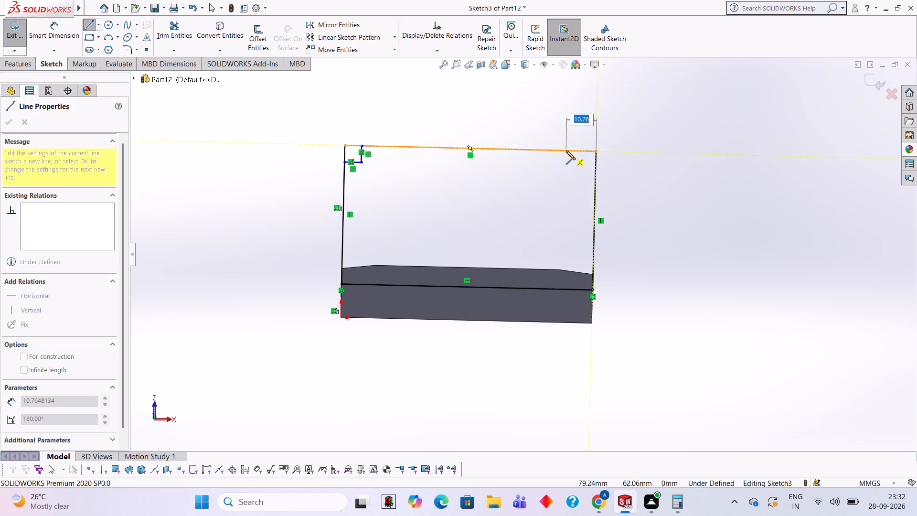
key("6")
key("Return")
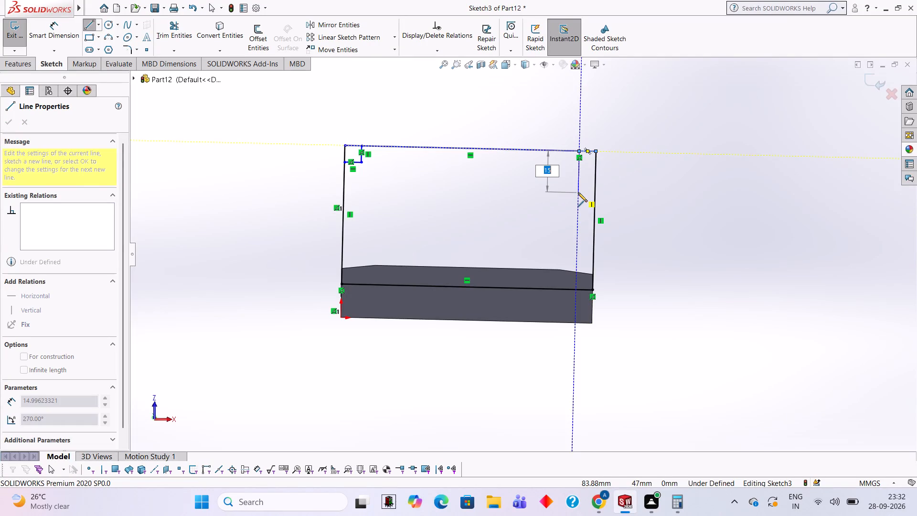
key("6")
key("Return")
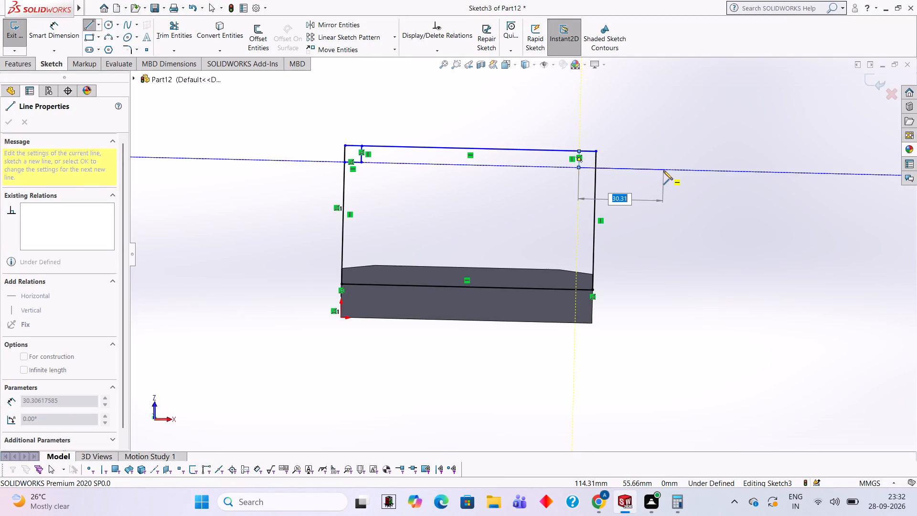
key("6")
key("Return")
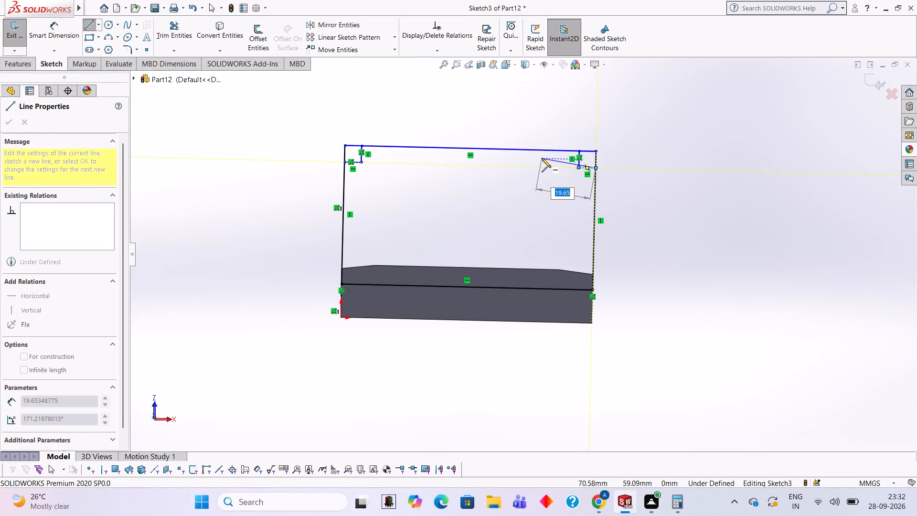
key("Escape")
Trim the outer corner segments and both inner square lines at the rectangle's upper-left corner.
left_click(180, 26)
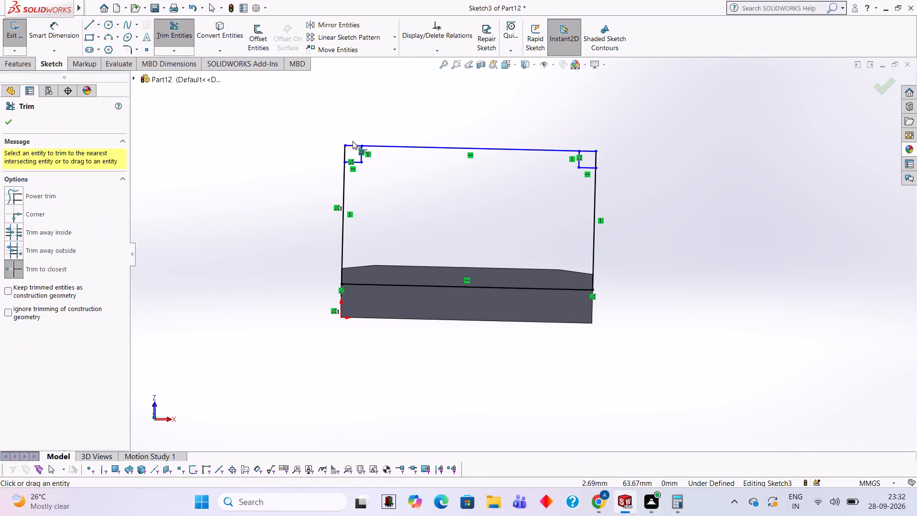
left_click(353, 144)
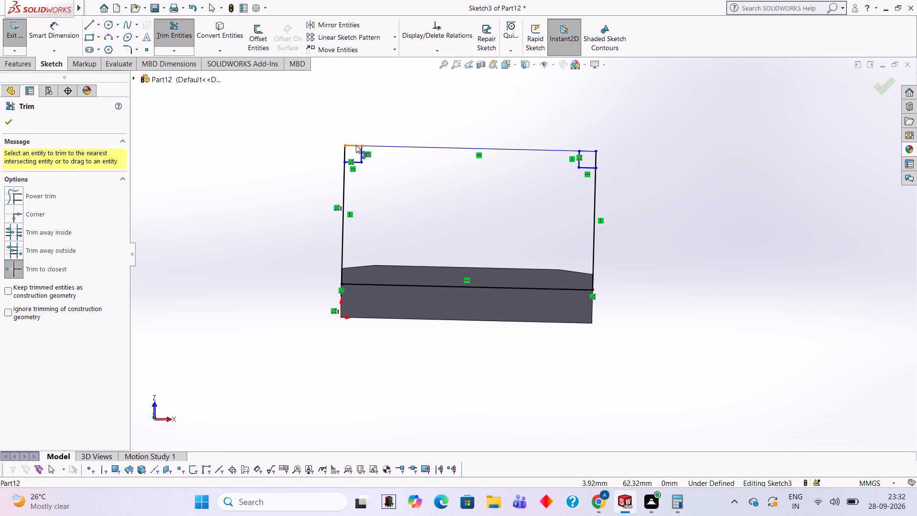
left_click(356, 145)
left_click(345, 147)
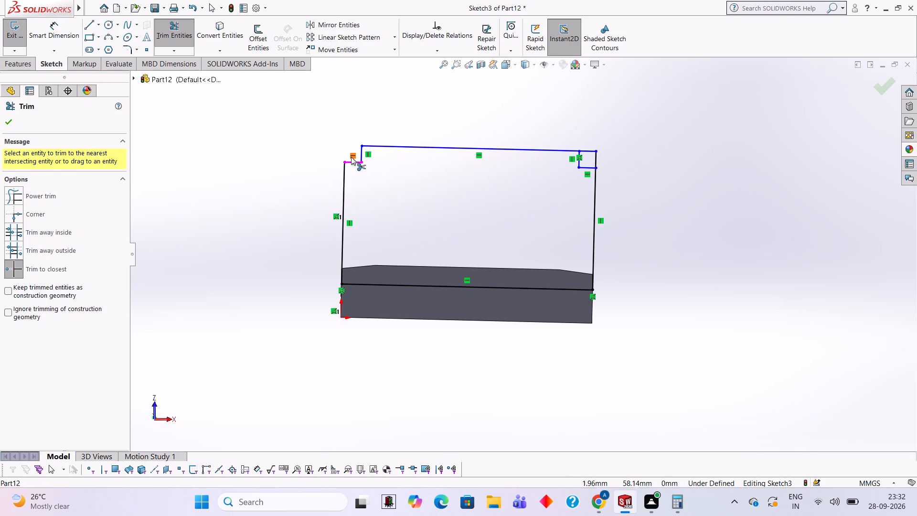
left_click(354, 162)
left_click(361, 156)
Trim the outer corner segments and both inner square lines at the rectangle's upper-right corner.
left_click(586, 149)
left_click(587, 151)
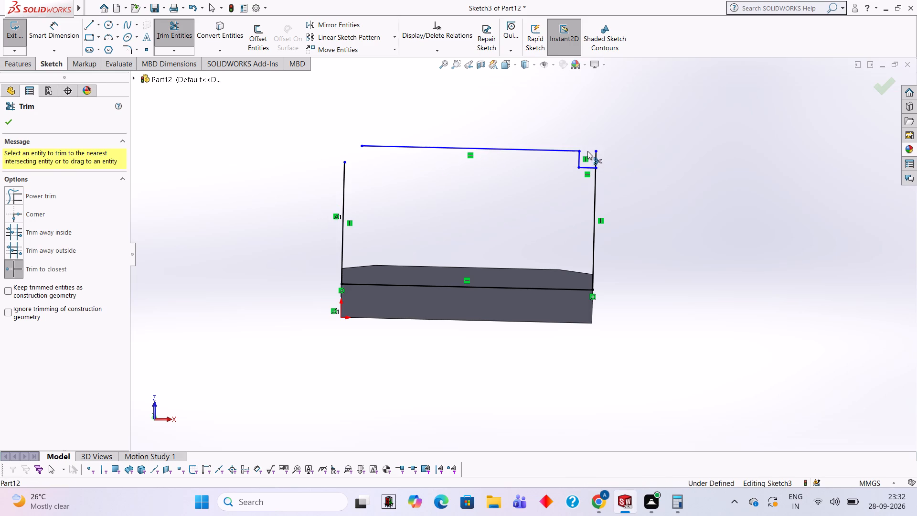
left_click(595, 158)
left_click(589, 166)
left_click(579, 163)
Draw diagonal lines closing the gaps at the base outline's upper-left and upper-right corners.
left_click(86, 29)
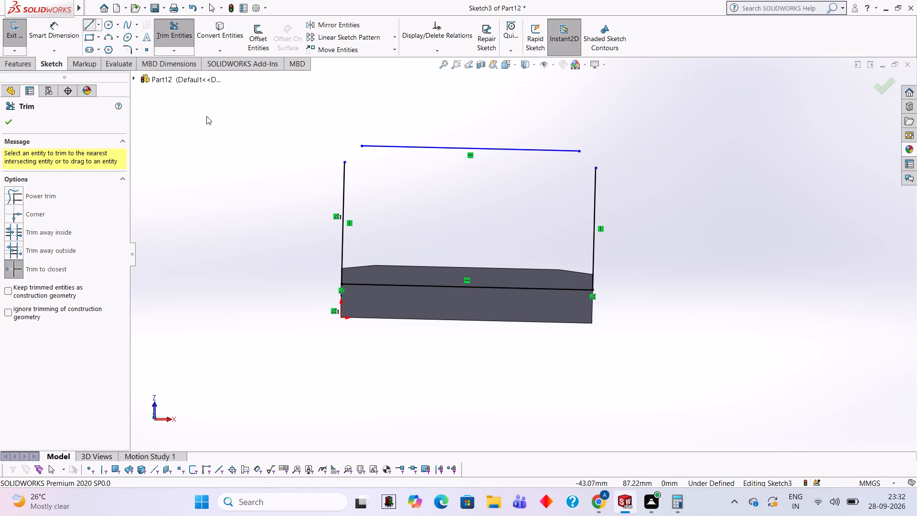
left_click(344, 160)
left_click(362, 147)
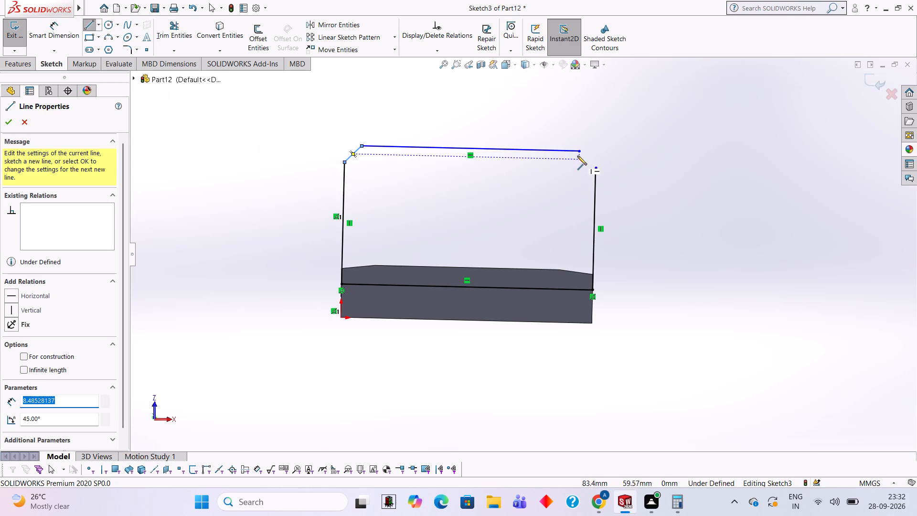
left_click(577, 151)
left_click(593, 167)
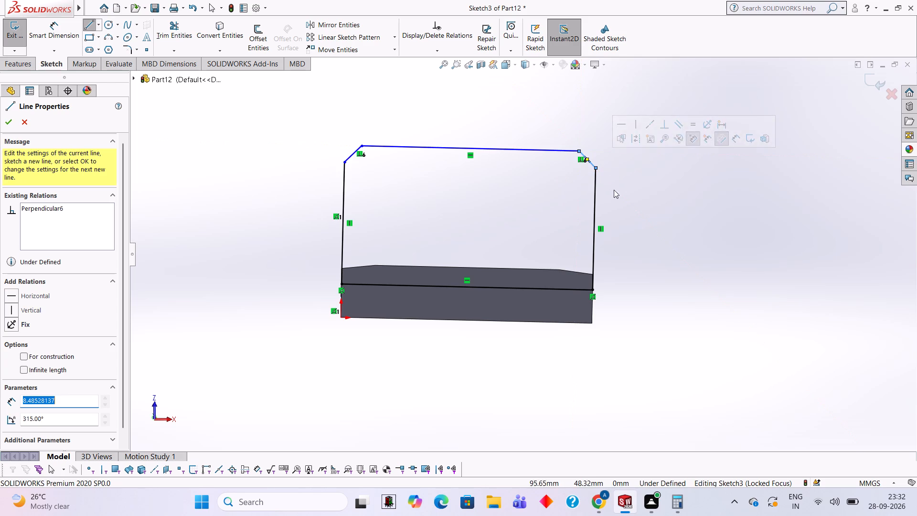
key("Escape")
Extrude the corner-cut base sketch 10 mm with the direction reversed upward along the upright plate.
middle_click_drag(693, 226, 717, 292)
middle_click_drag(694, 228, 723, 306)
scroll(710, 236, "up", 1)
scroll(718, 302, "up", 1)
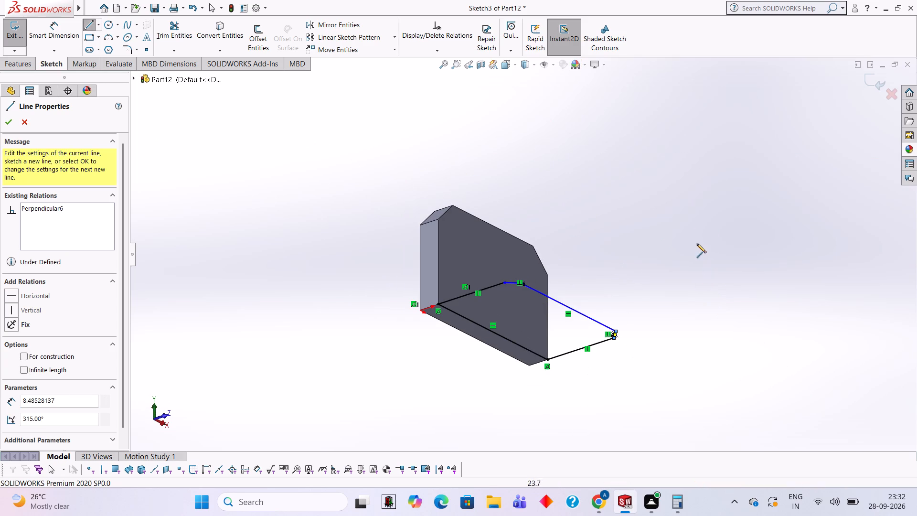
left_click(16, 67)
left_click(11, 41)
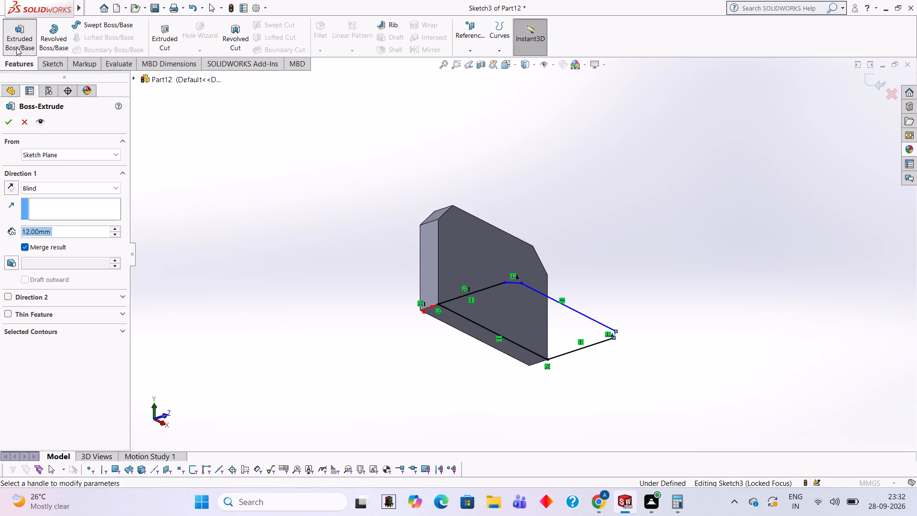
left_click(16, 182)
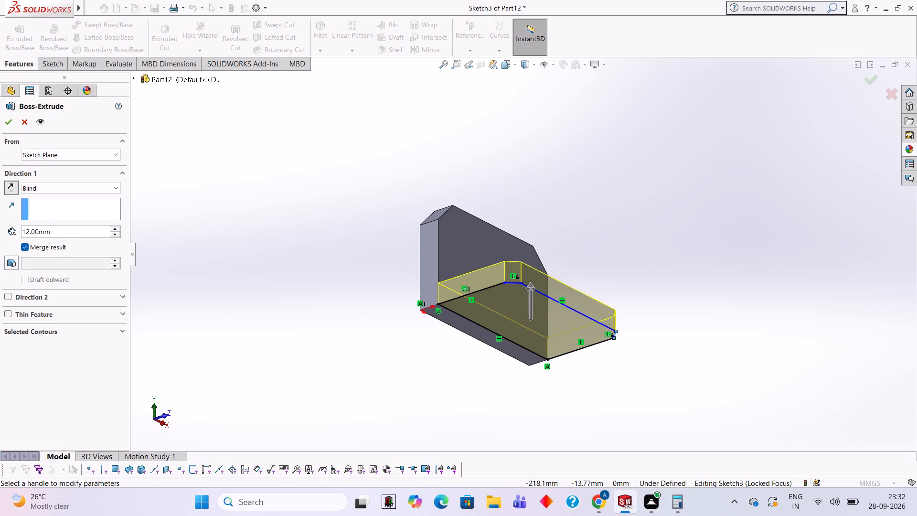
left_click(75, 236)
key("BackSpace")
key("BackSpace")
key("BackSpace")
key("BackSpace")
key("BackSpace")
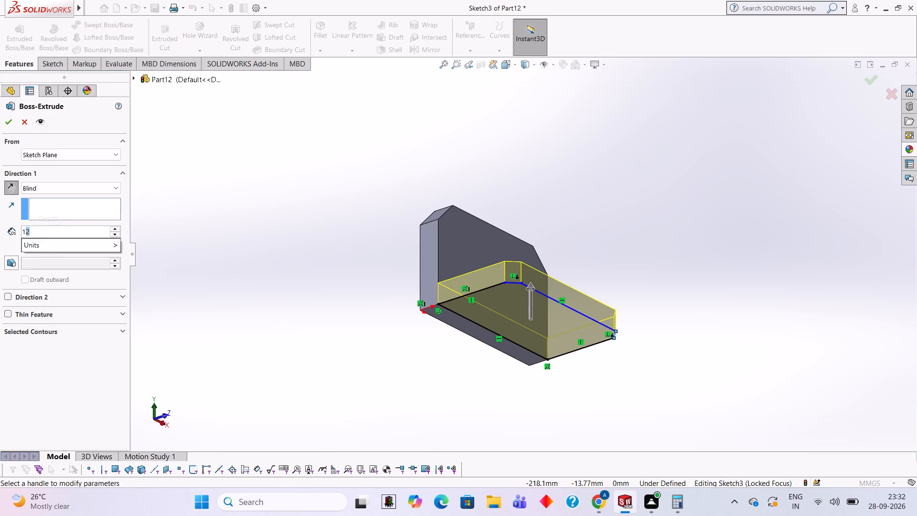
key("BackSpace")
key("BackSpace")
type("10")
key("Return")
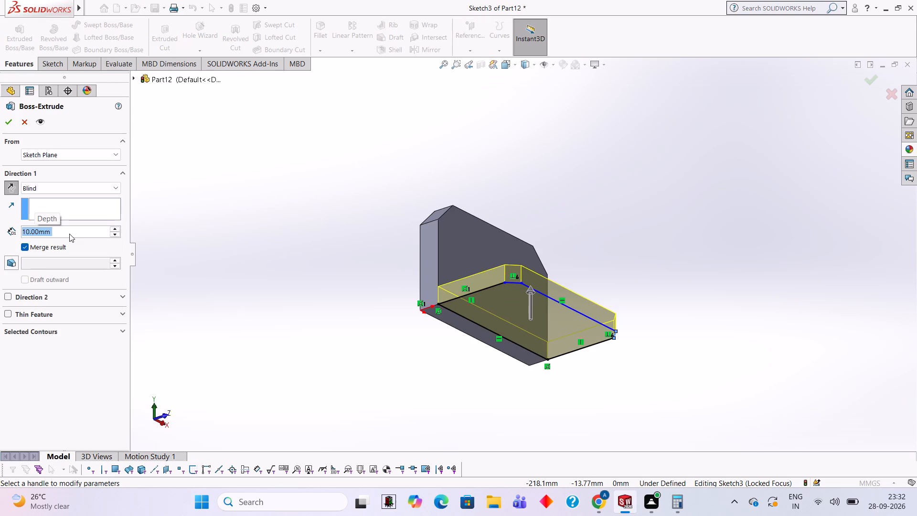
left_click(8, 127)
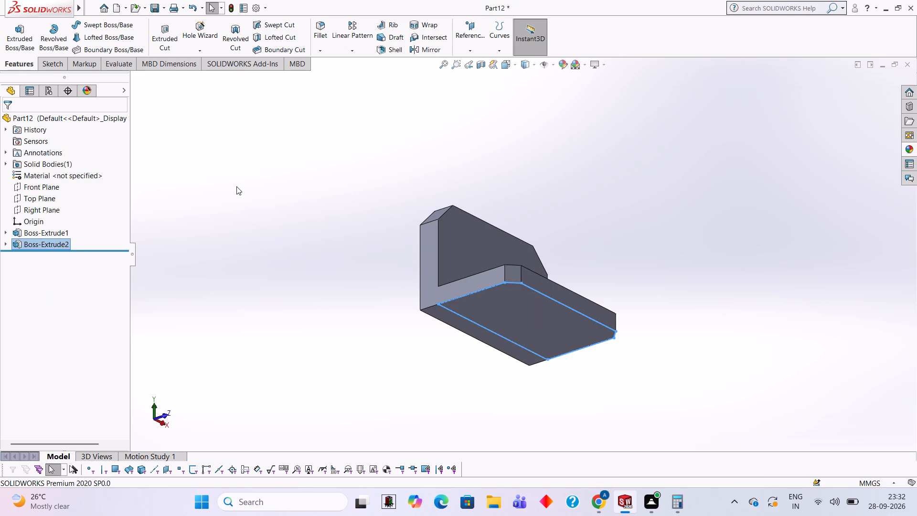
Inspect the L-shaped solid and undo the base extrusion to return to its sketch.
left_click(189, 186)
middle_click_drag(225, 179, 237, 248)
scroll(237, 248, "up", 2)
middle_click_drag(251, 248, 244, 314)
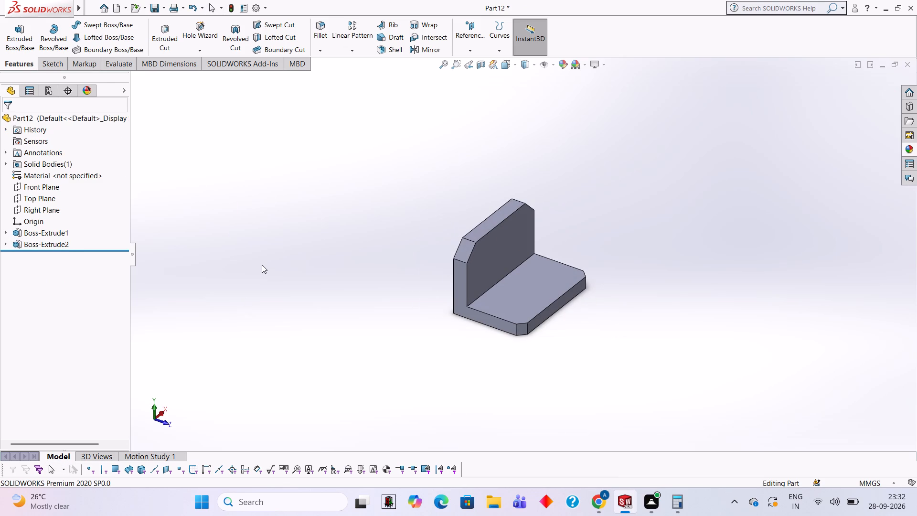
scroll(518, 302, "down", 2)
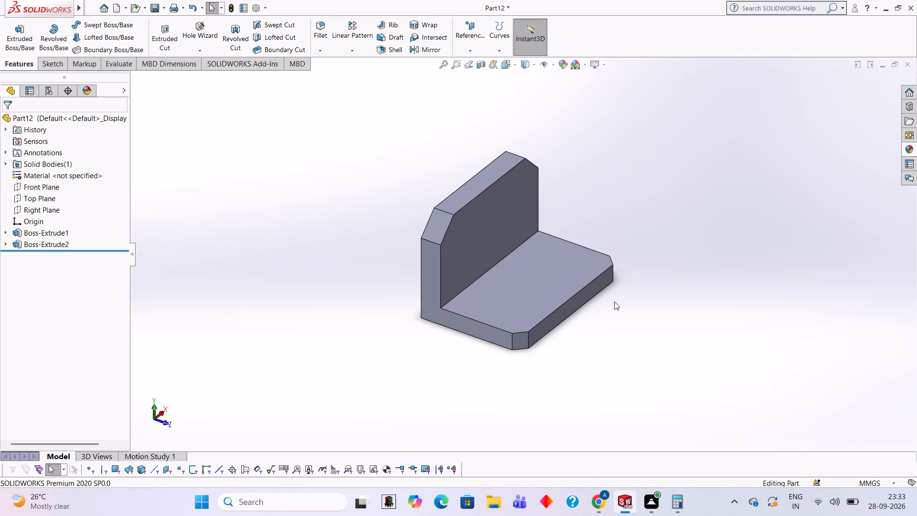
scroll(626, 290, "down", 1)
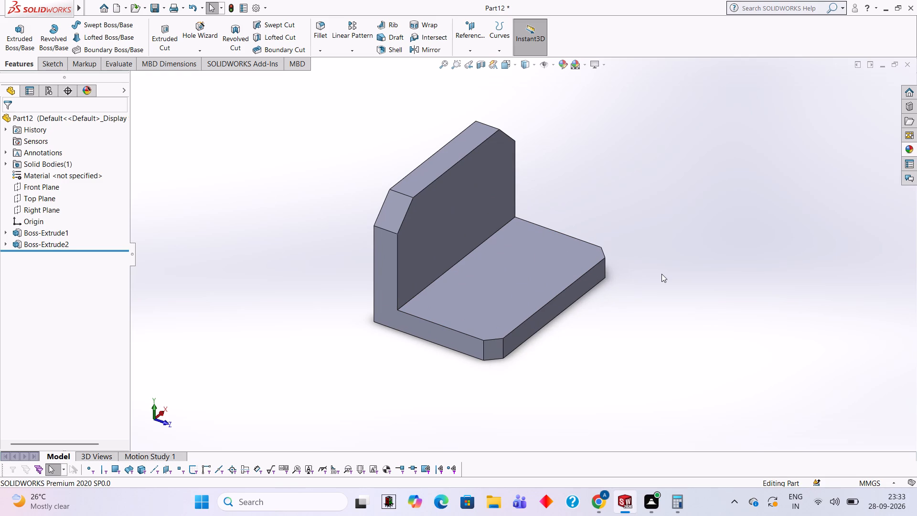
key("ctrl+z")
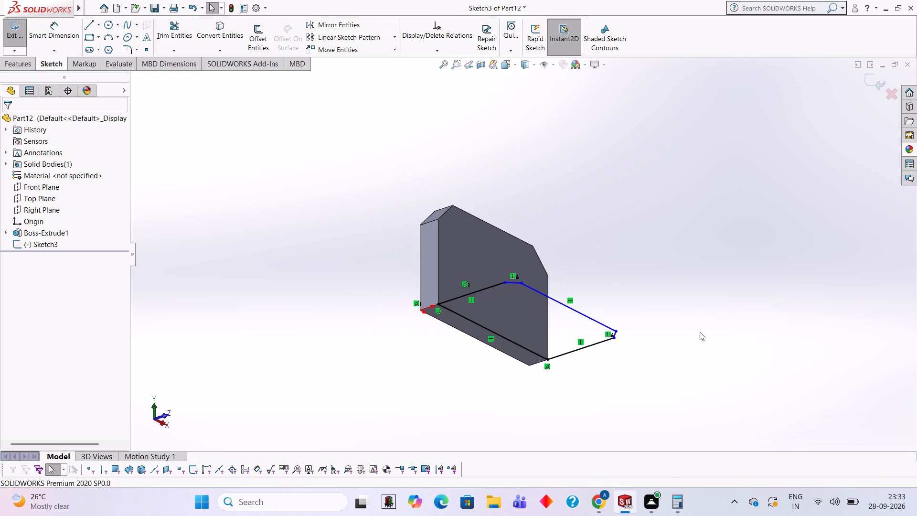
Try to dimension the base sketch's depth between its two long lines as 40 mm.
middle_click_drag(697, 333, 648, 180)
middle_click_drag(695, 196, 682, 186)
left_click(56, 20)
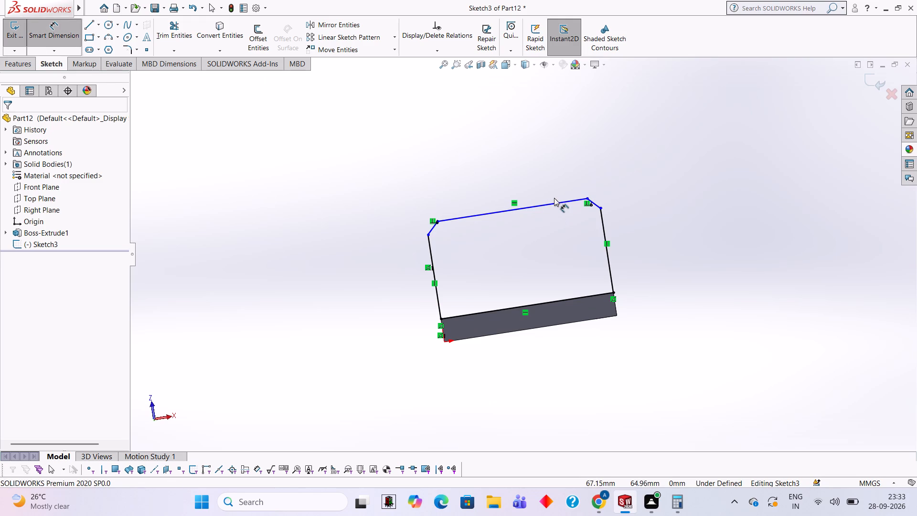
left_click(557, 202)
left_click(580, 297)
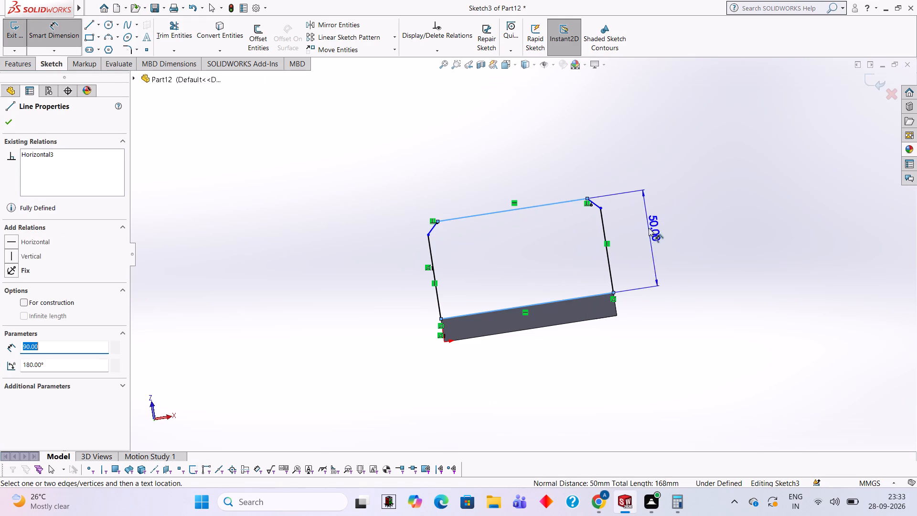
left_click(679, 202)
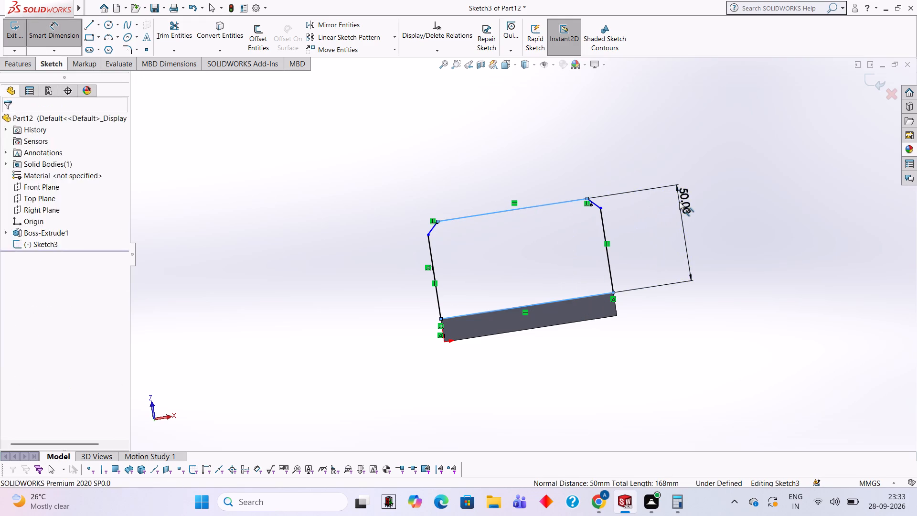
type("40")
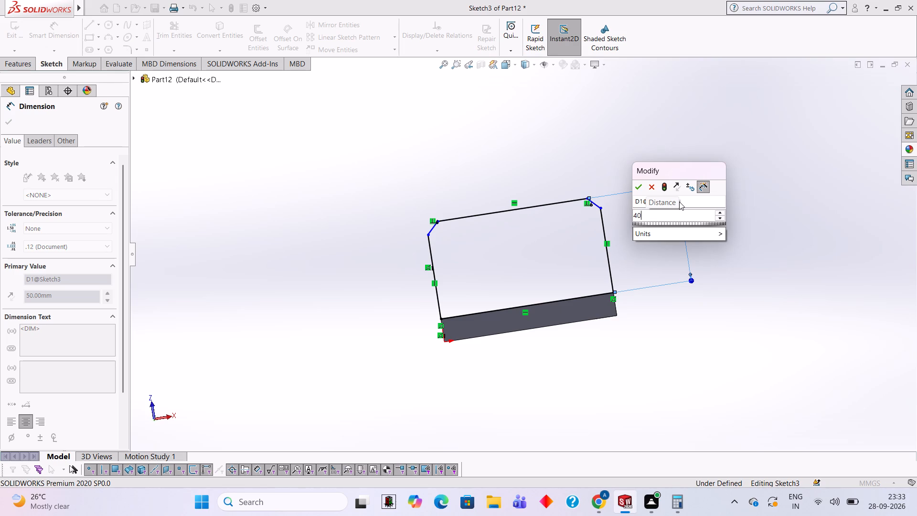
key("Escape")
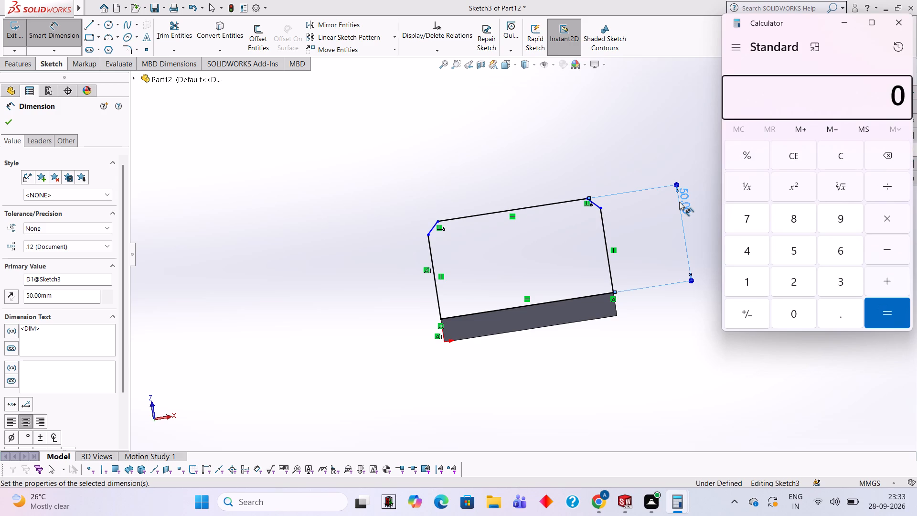
Switch to Calculator, compute 50-12 and close it.
type("50-12")
key("Return")
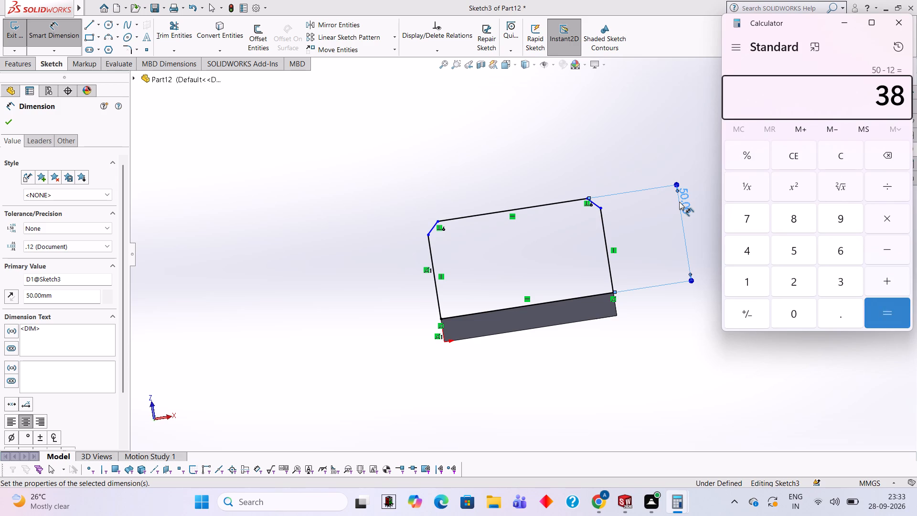
left_click(898, 24)
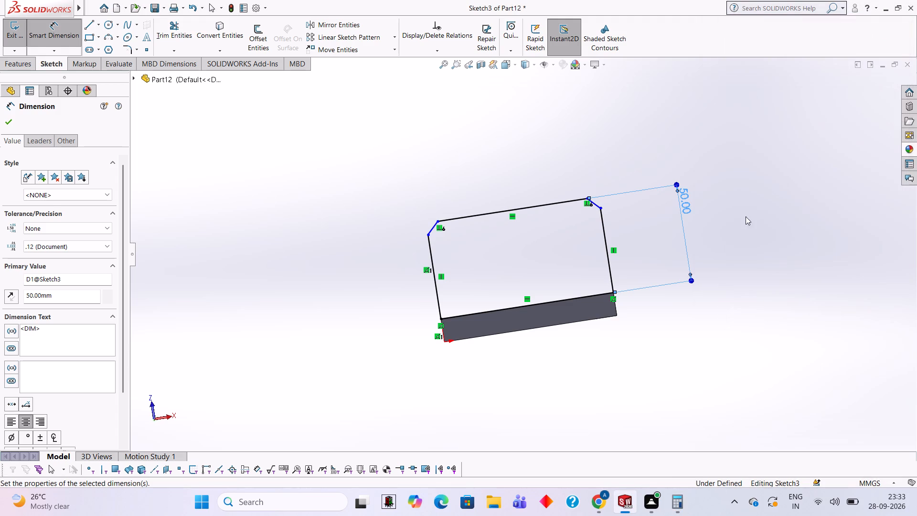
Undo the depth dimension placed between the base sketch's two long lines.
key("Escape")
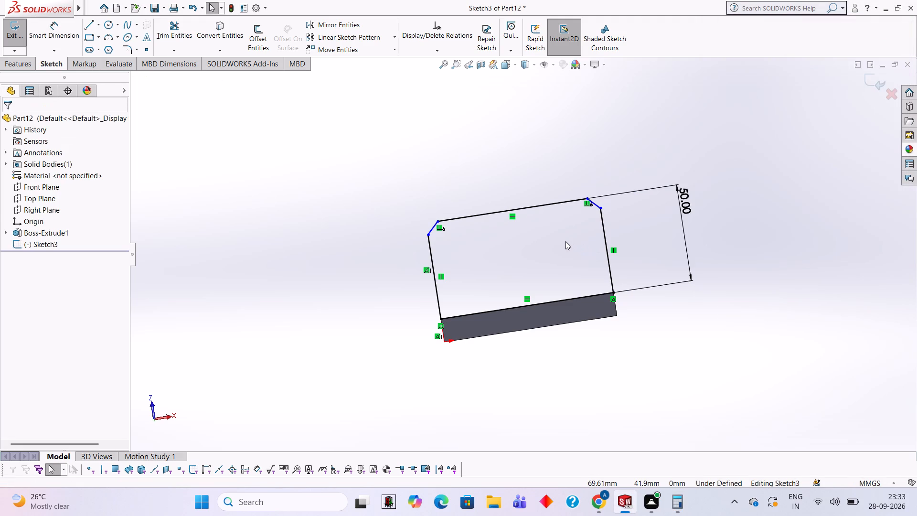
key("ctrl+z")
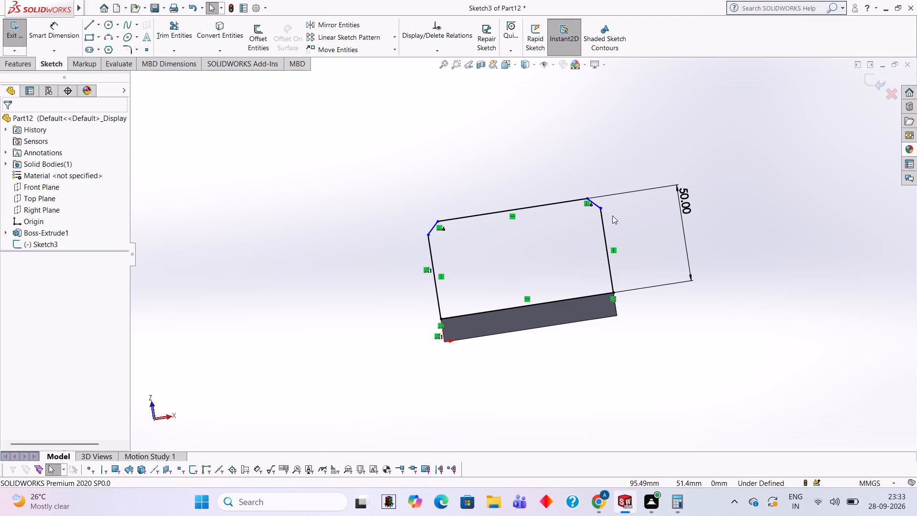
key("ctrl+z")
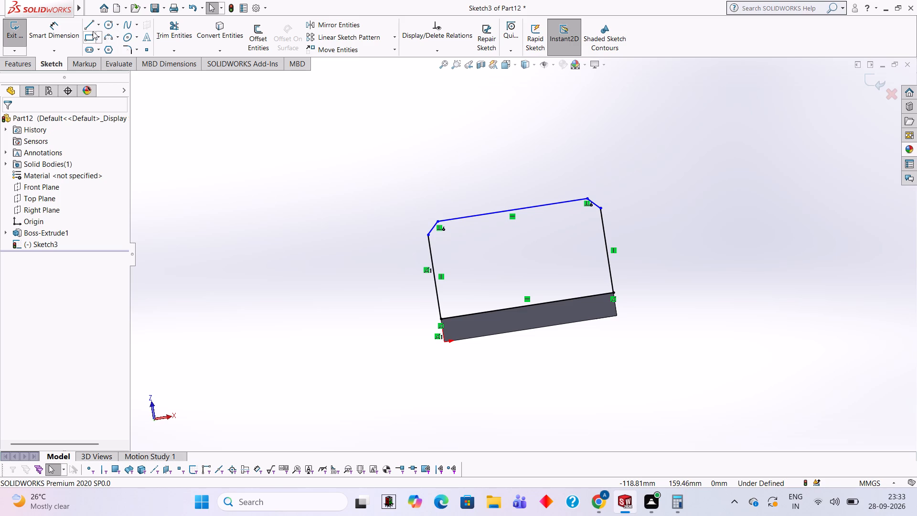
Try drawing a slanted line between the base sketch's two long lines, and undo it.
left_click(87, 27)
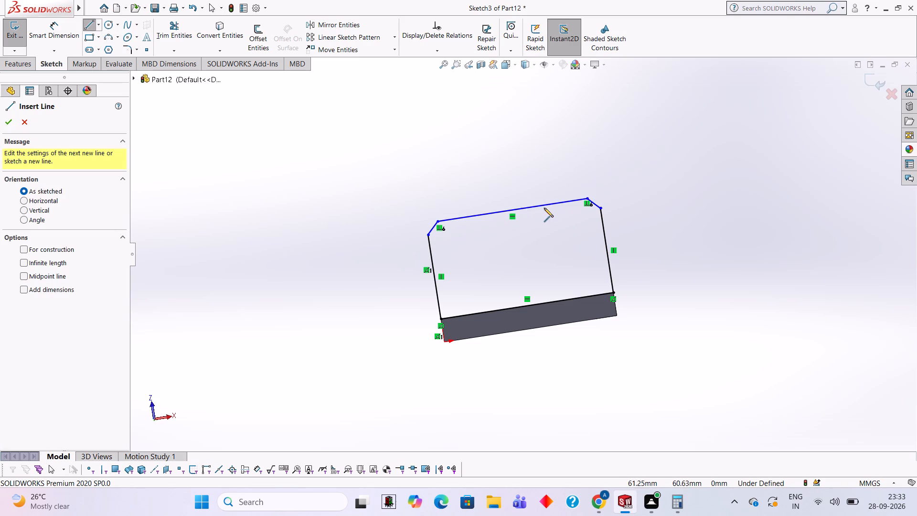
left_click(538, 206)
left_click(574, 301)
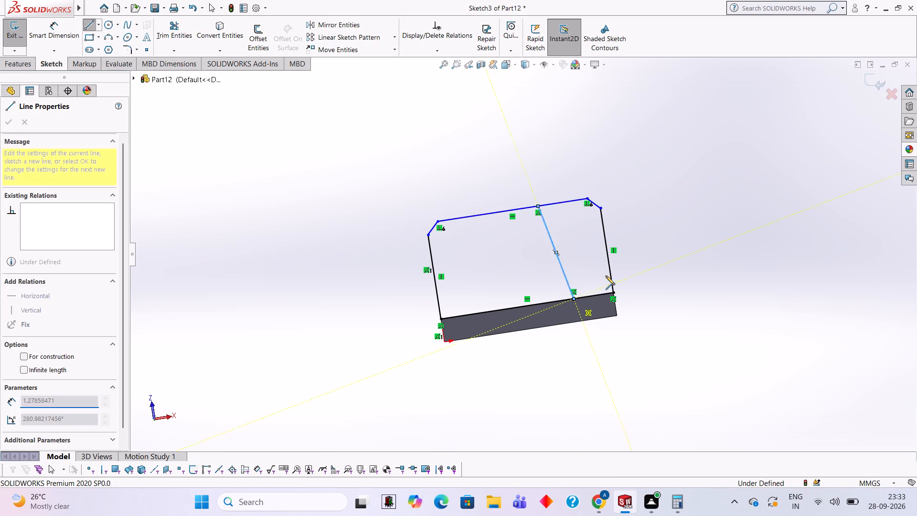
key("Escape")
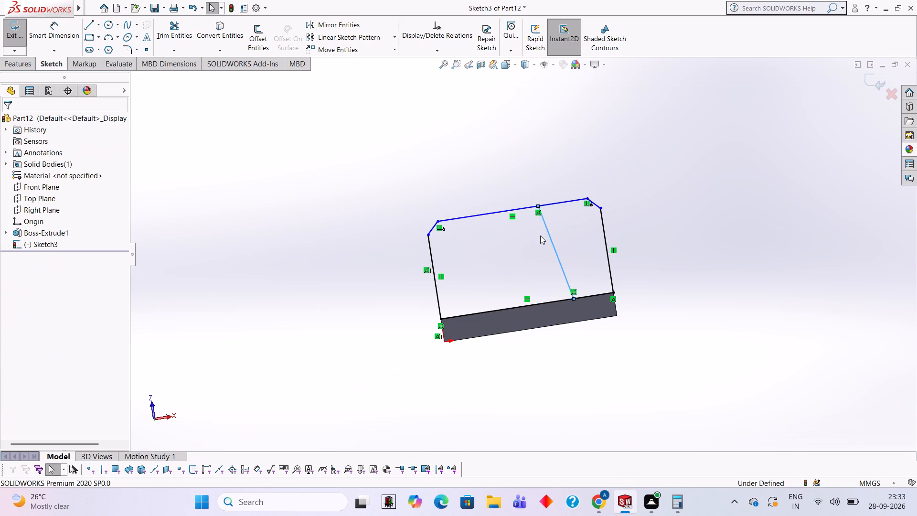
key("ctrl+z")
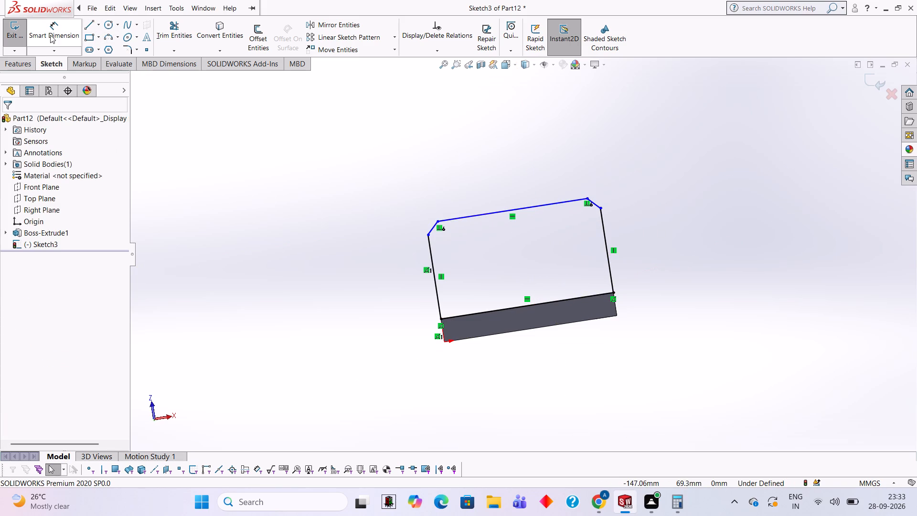
Dimension the distance between the base sketch's two long lines and set it to 38 mm.
left_click(50, 35)
left_click(544, 203)
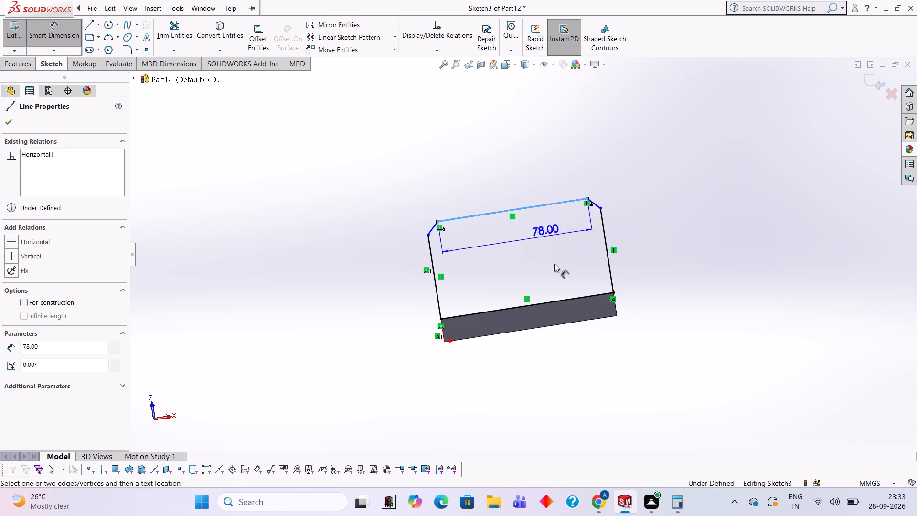
left_click(570, 298)
left_click(700, 192)
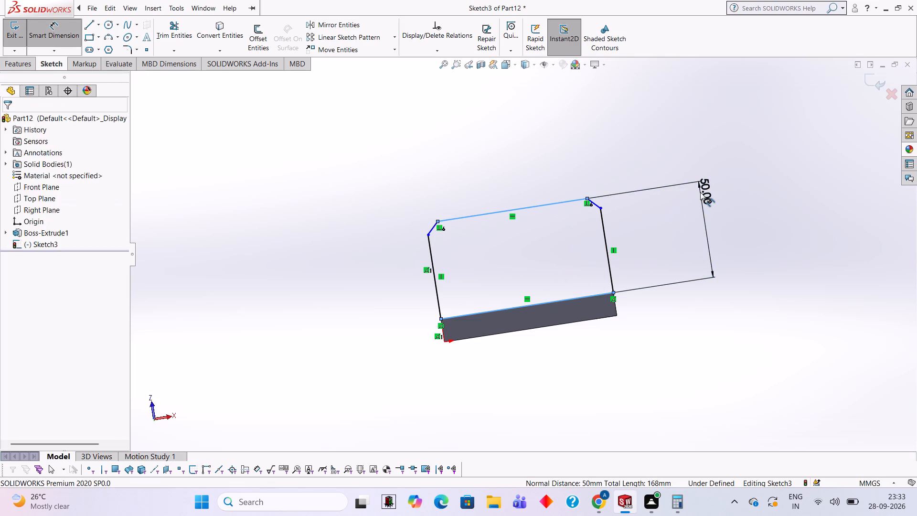
type("38")
key("Return")
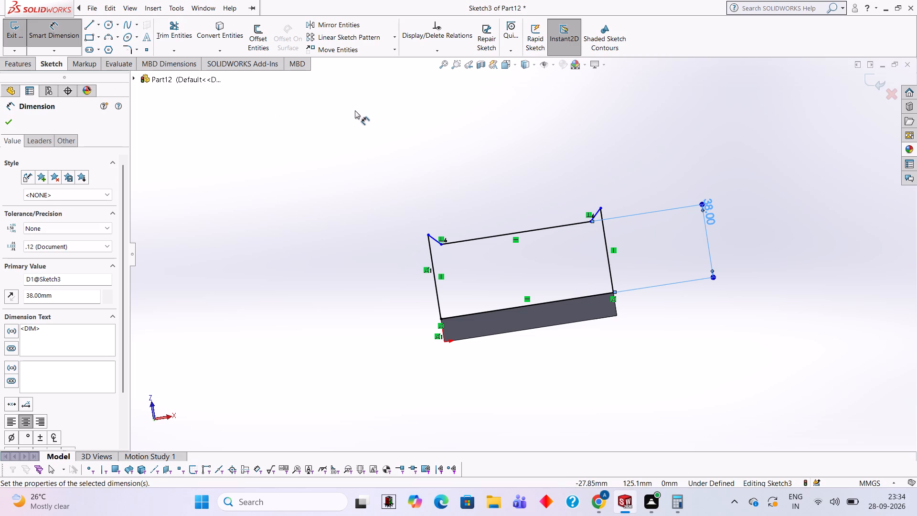
key("Escape")
Trim away both slanted corner lines and both side lines of the base sketch.
left_click(175, 37)
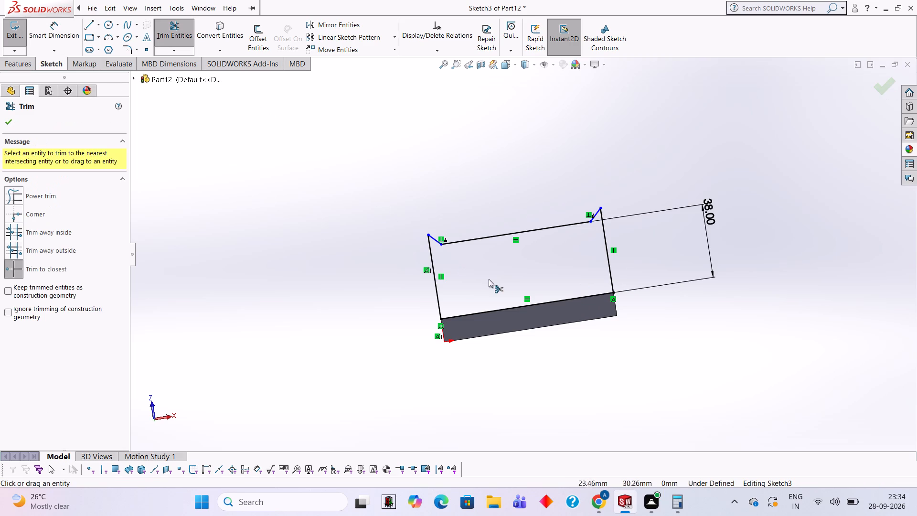
left_click(436, 241)
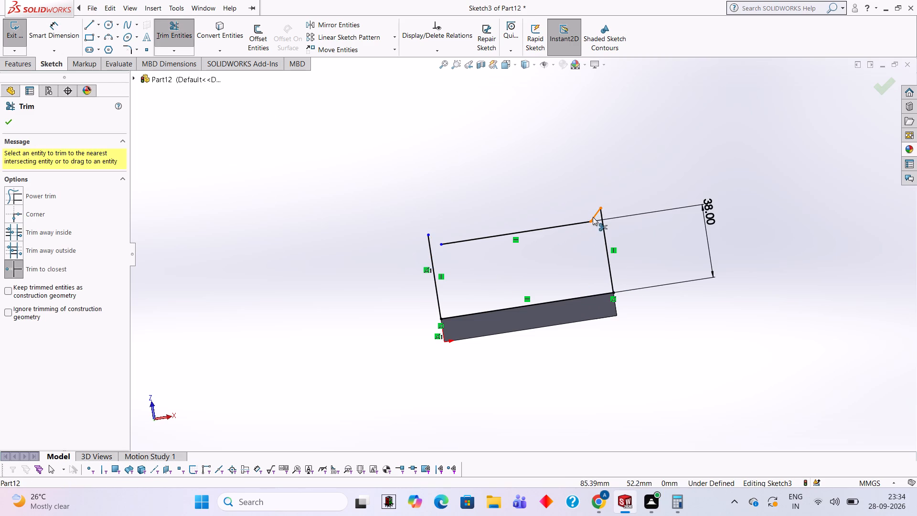
left_click(593, 217)
left_click(432, 260)
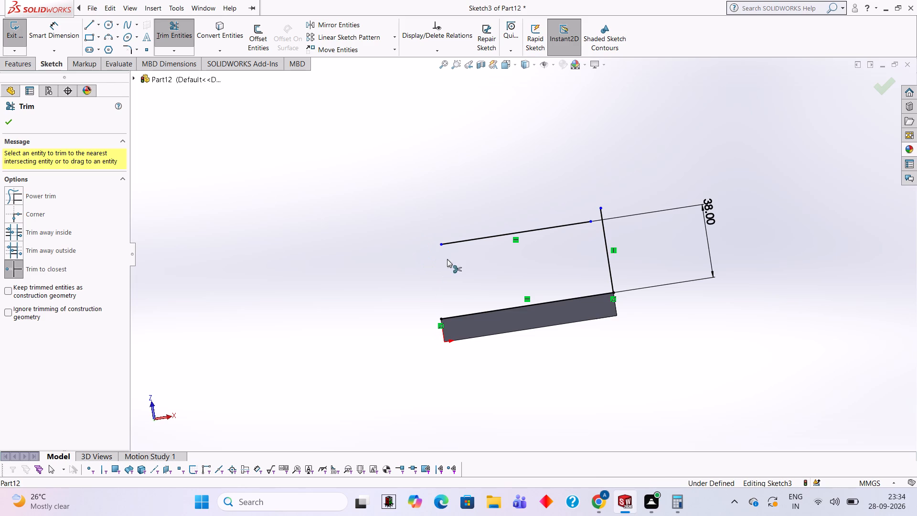
left_click(607, 250)
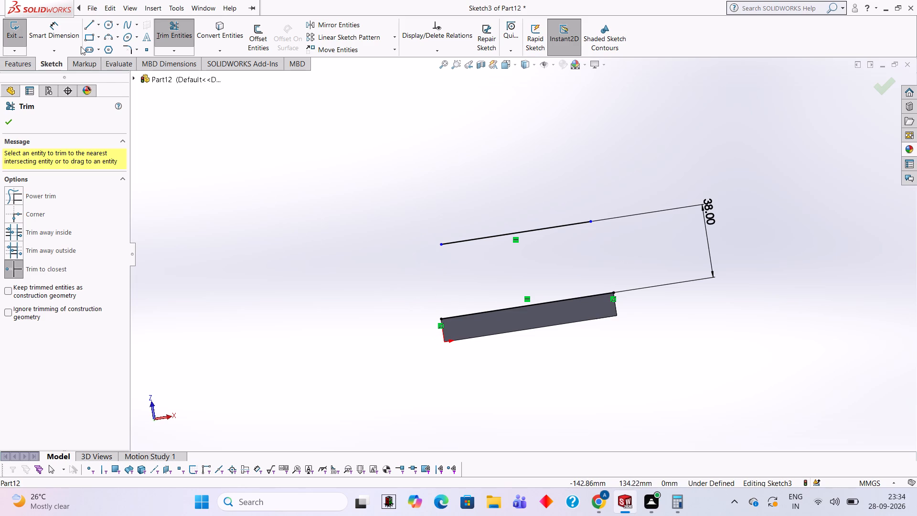
Draw a 38 mm line perpendicular to the plate edge from each end of the base sketch's line along the plate.
left_click(95, 26)
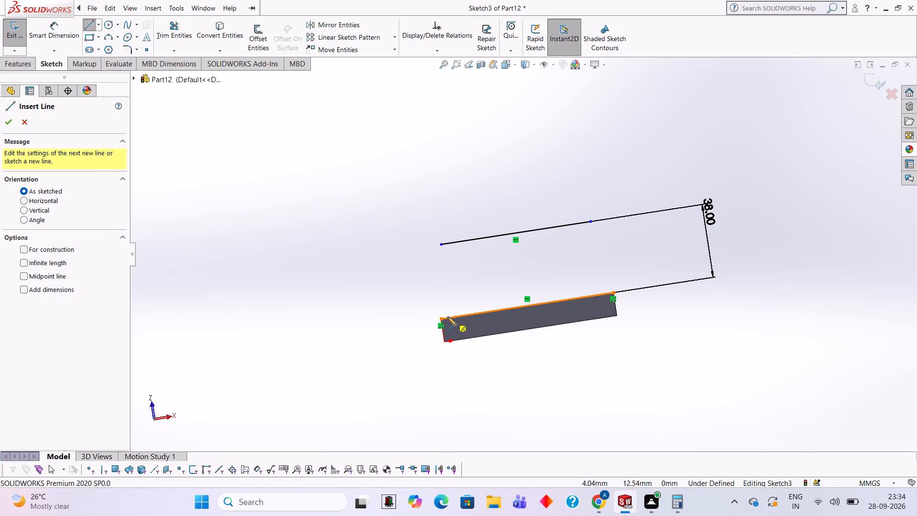
left_click(441, 317)
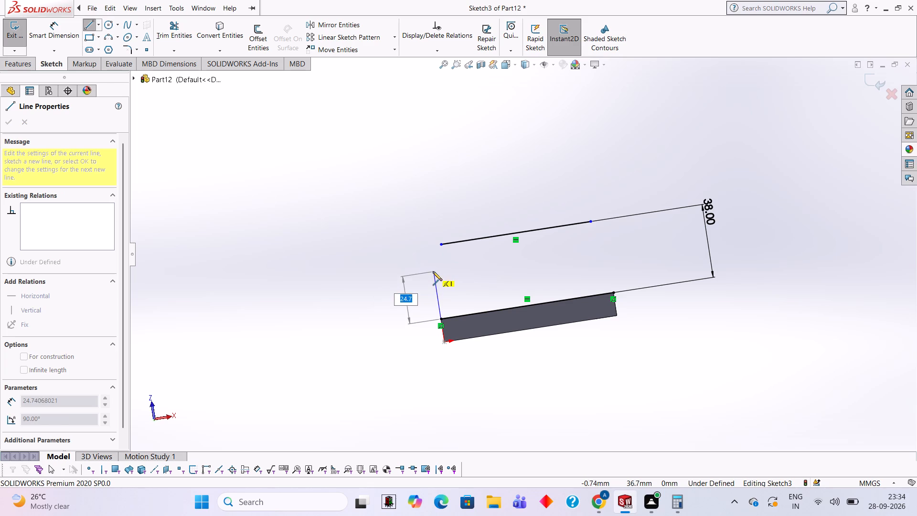
type("38")
key("Return")
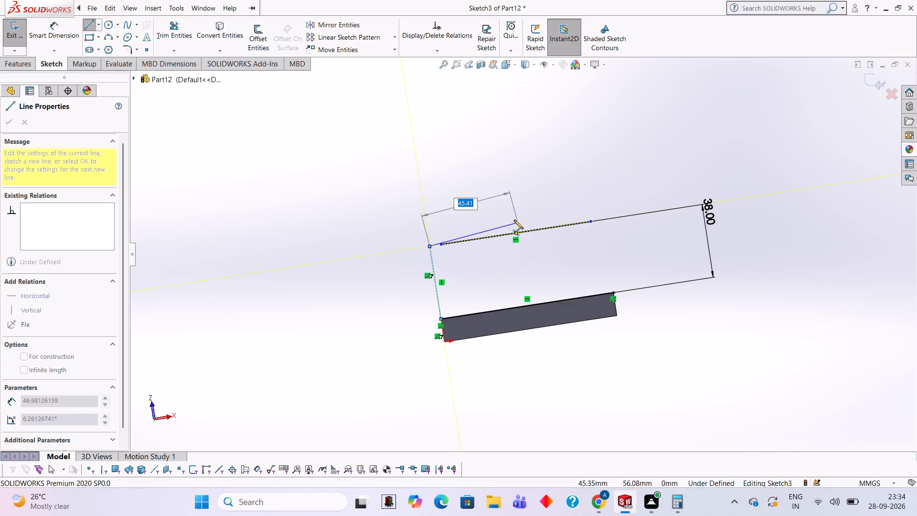
key("Escape")
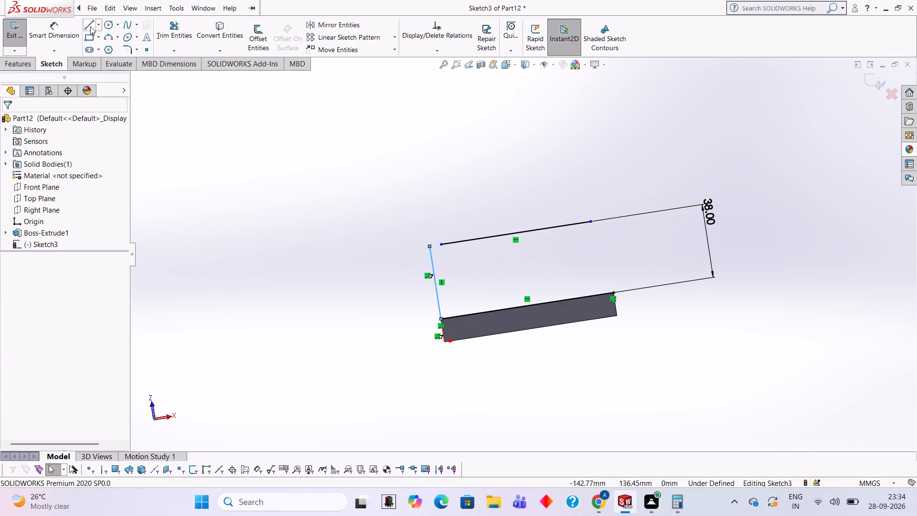
left_click(90, 26)
left_click(614, 291)
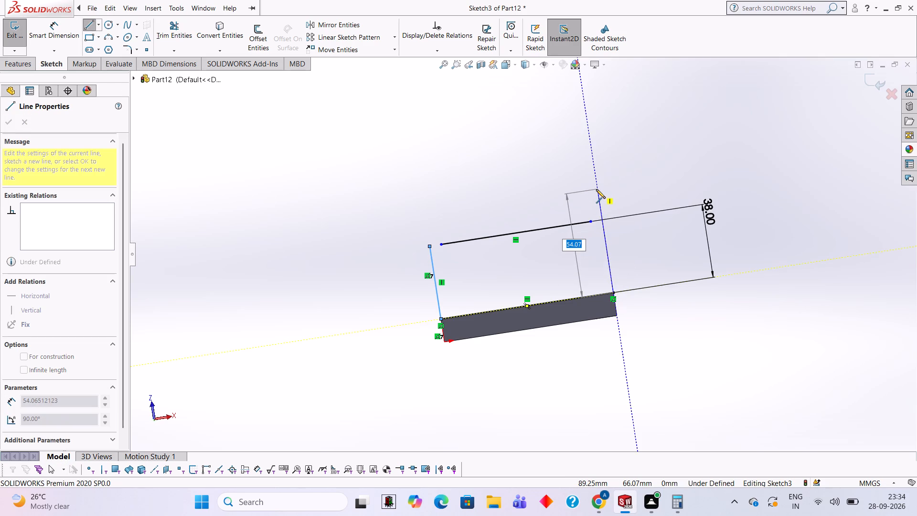
type("35")
key("BackSpace")
key("8")
key("Return")
key("Escape")
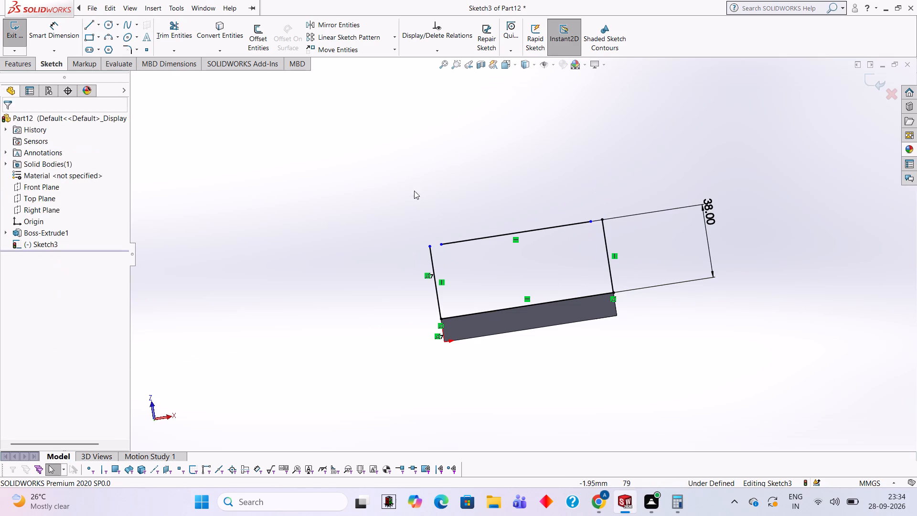
Trim away the base sketch's outer long line opposite the plate.
left_click(164, 39)
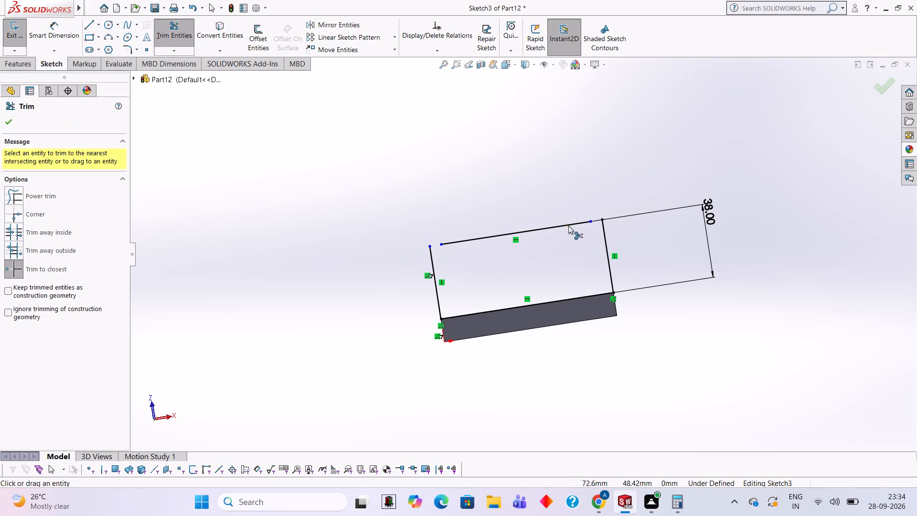
left_click(567, 224)
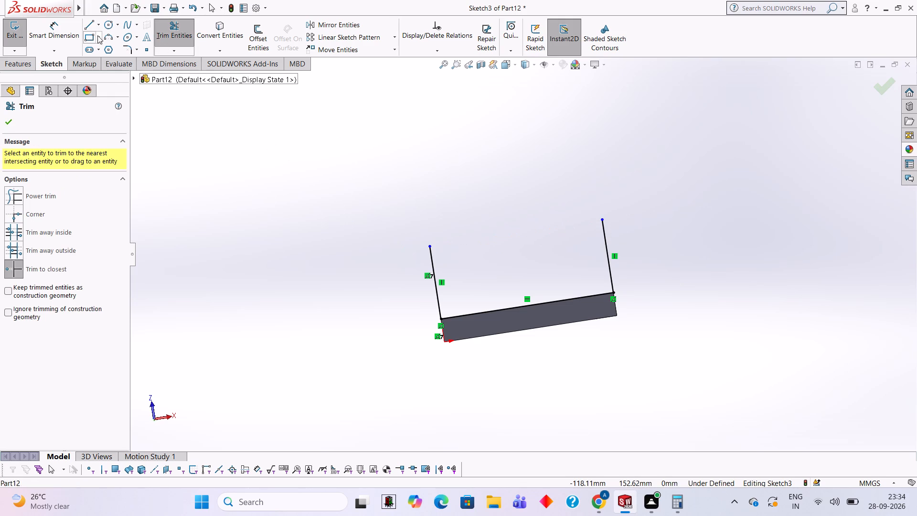
From the origin-side line's free end, draw three connected 6 mm lines: back along it, inward, and outward parallel to it.
left_click(85, 25)
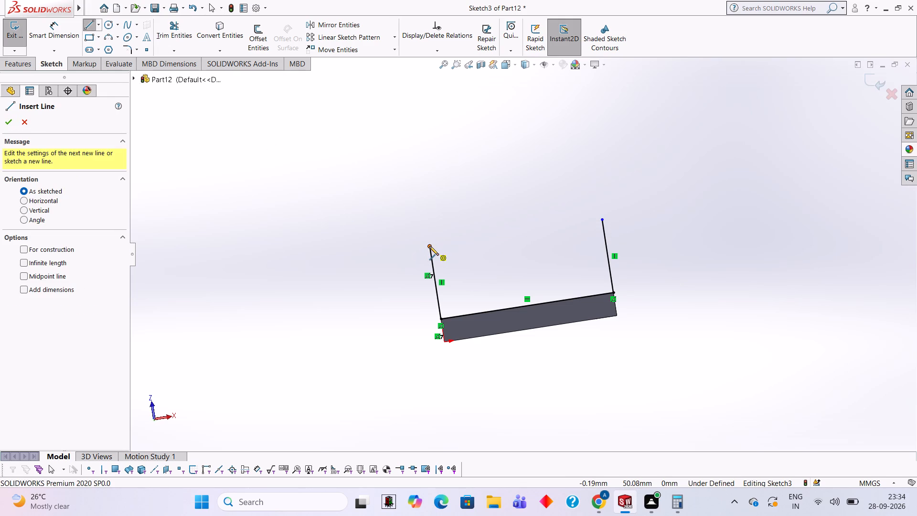
left_click(429, 246)
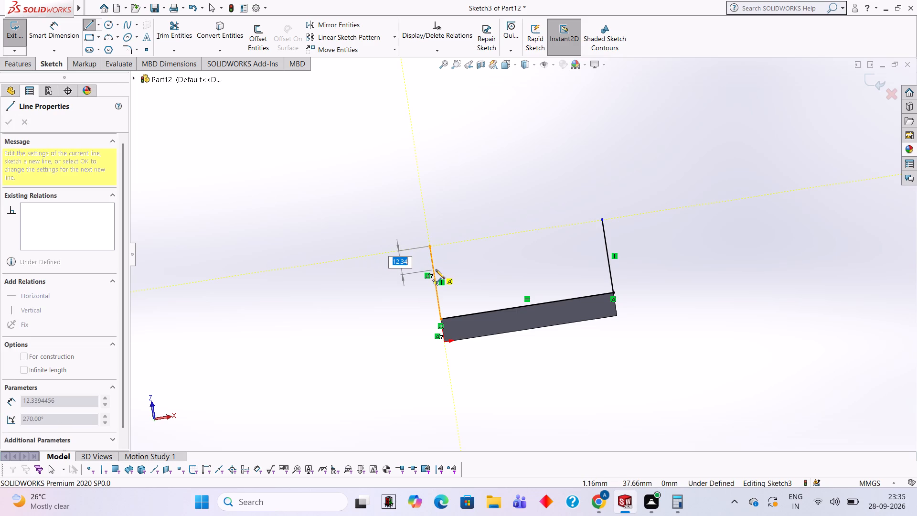
key("3")
key("8")
key("BackSpace")
key("BackSpace")
key("6")
key("Return")
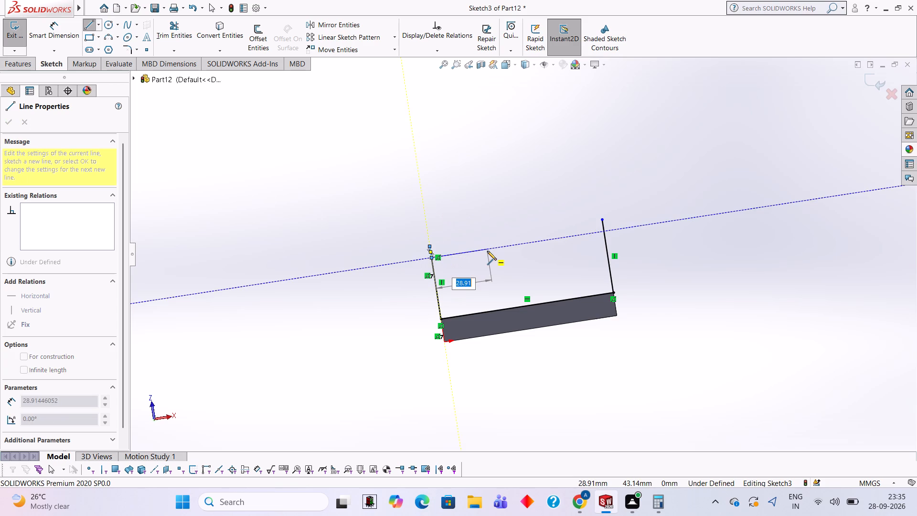
key("6")
key("Return")
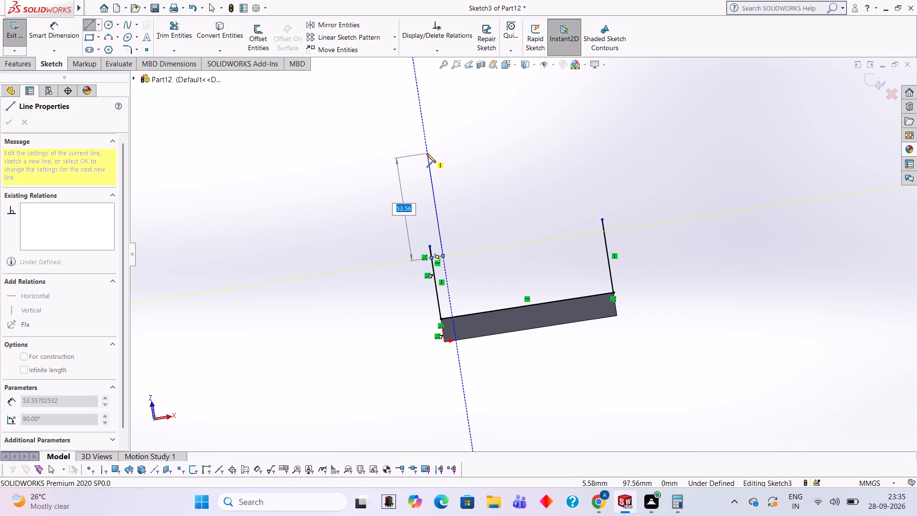
key("6")
key("Return")
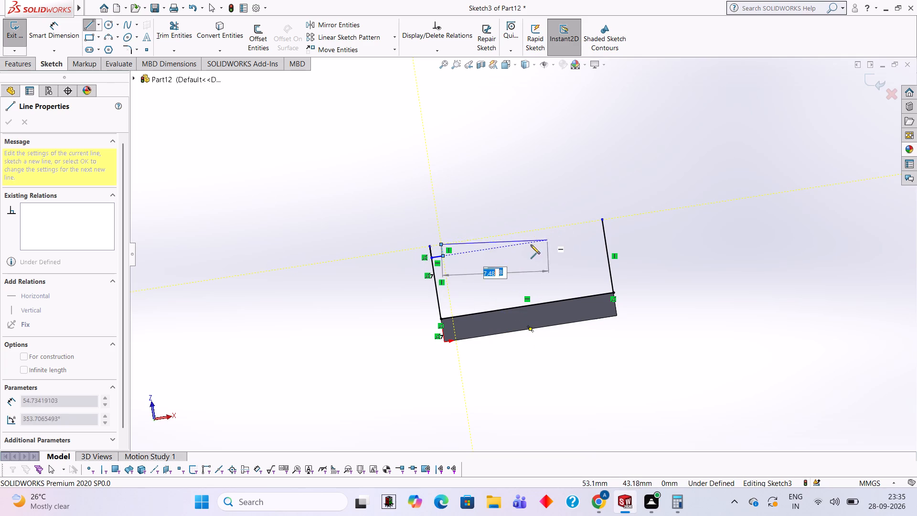
key("Escape")
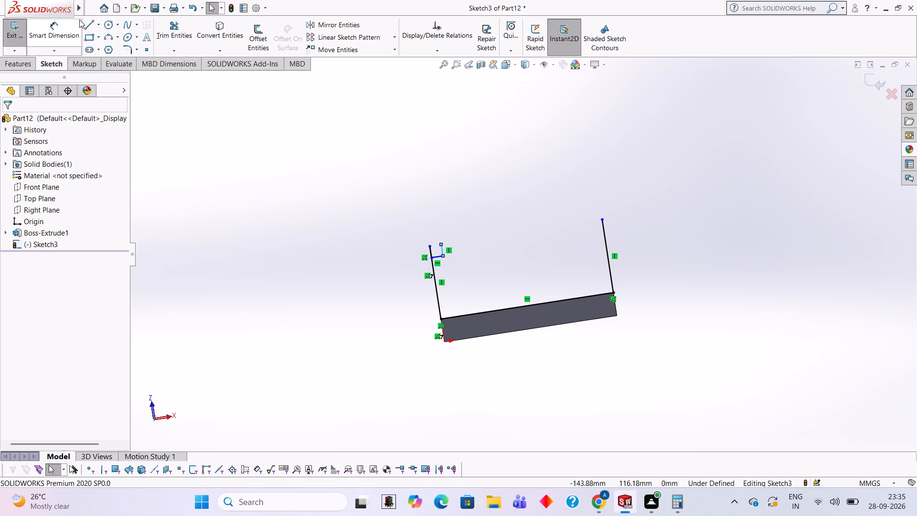
Draw a 6 mm horizontal line inward from the free end of the side line farther from the origin.
left_click(87, 27)
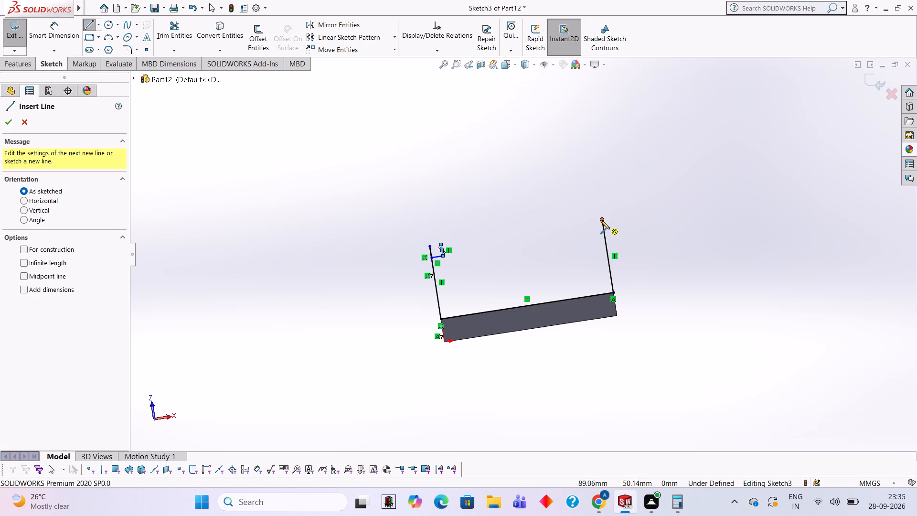
left_click(600, 219)
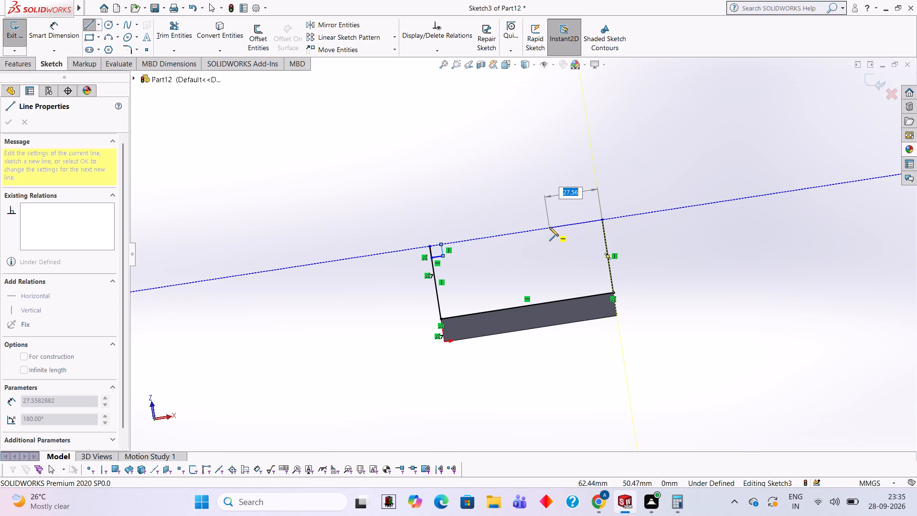
key("6")
key("Return")
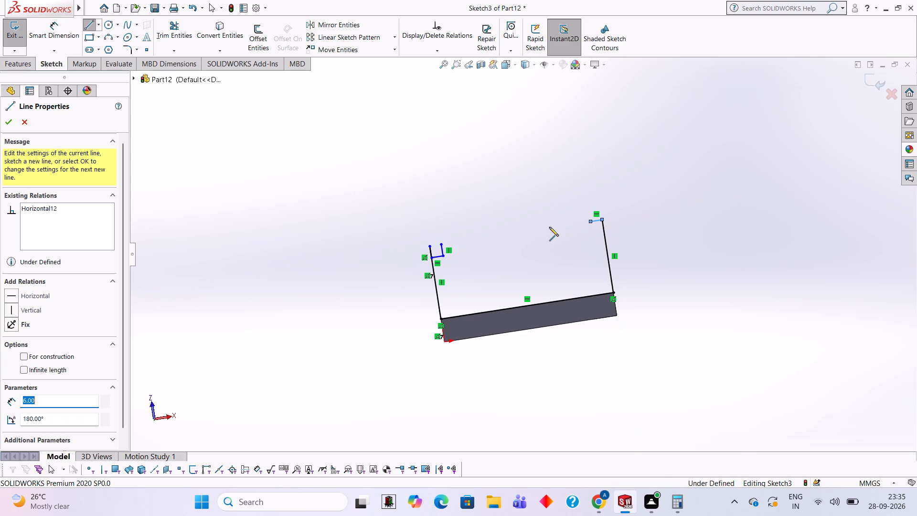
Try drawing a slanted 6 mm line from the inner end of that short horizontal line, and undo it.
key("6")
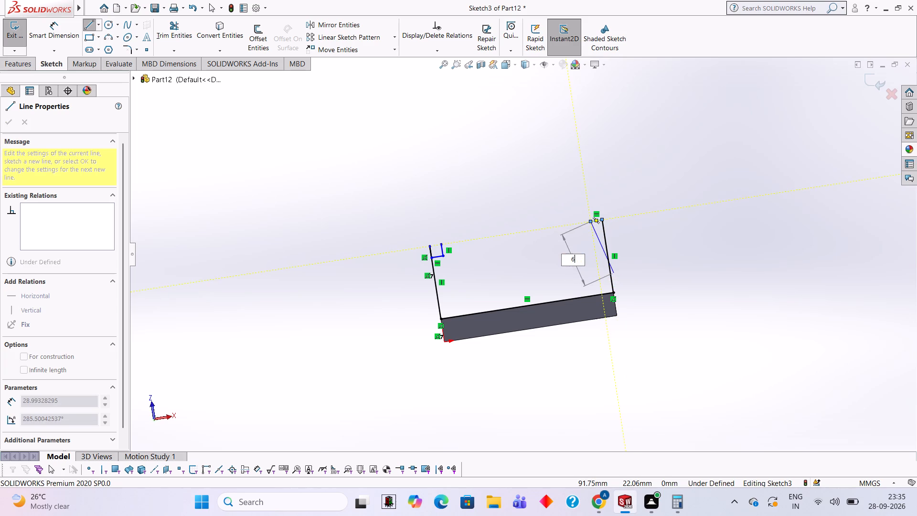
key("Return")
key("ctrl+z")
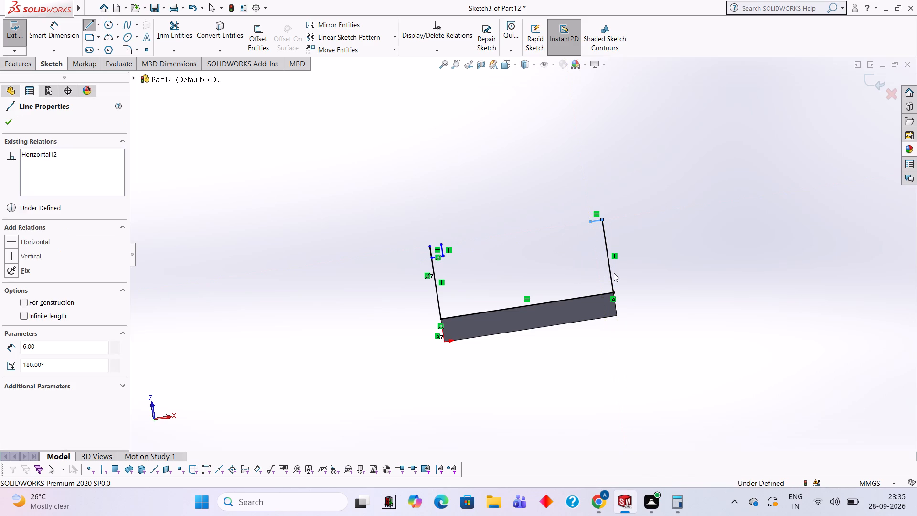
Complete the 6 mm corner square with a 6 mm vertical line toward the plate and a 6 mm horizontal line to the side line.
left_click(92, 29)
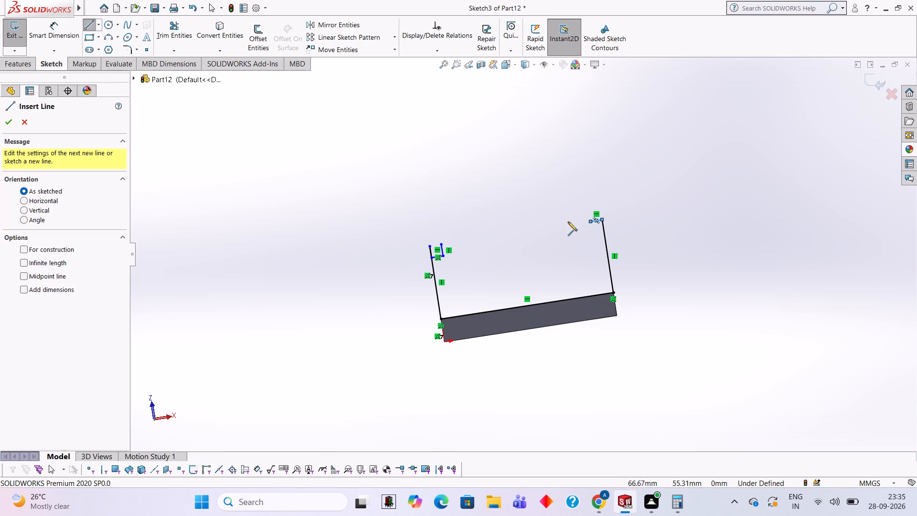
left_click(590, 219)
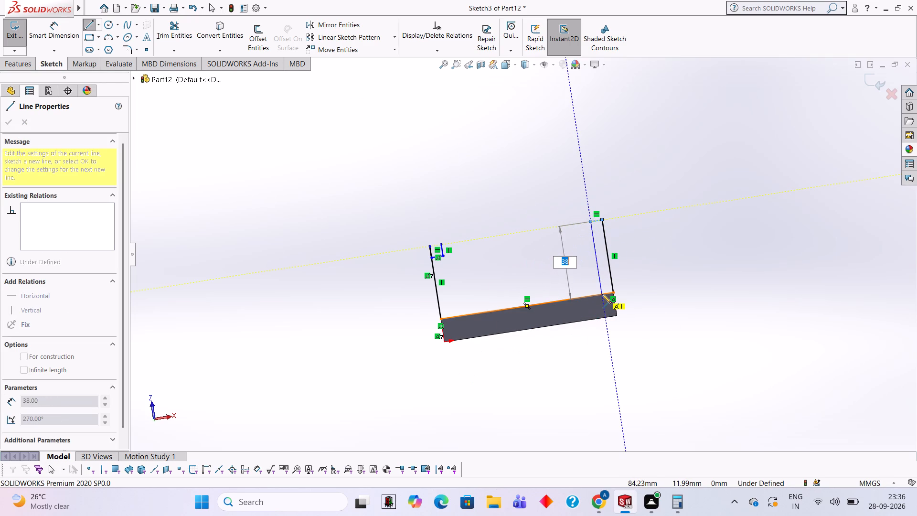
key("6")
key("Return")
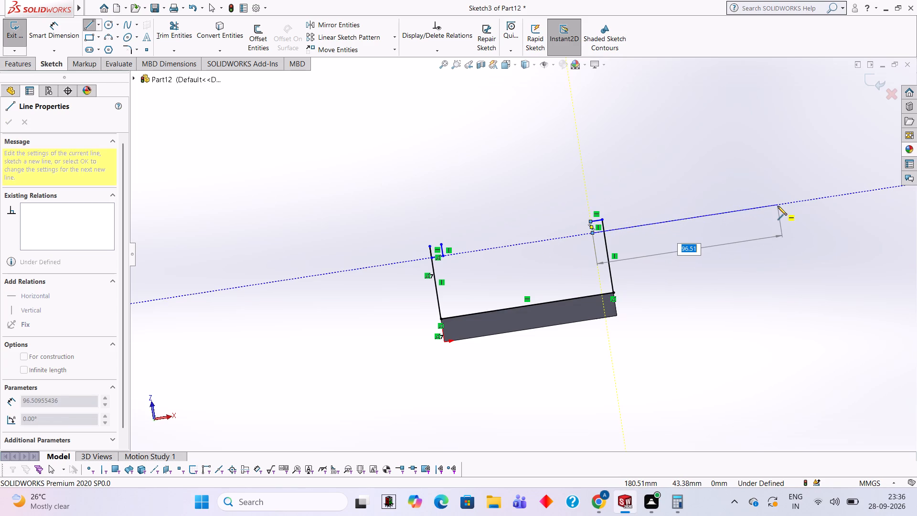
key("6")
key("Return")
key("Escape")
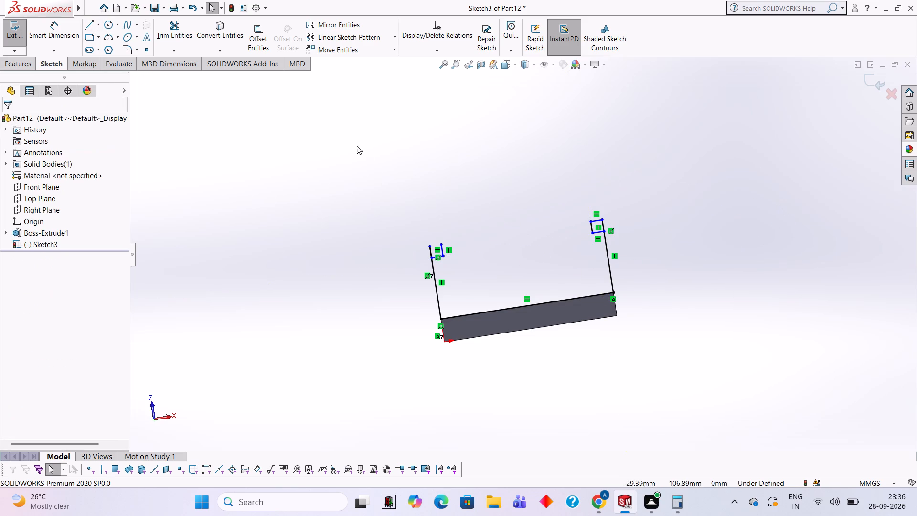
Draw a diagonal line across the origin-side 6 mm corner, from the side line to the inner vertical line's free end.
scroll(544, 257, "down", 1)
middle_click_drag(542, 221, 574, 208)
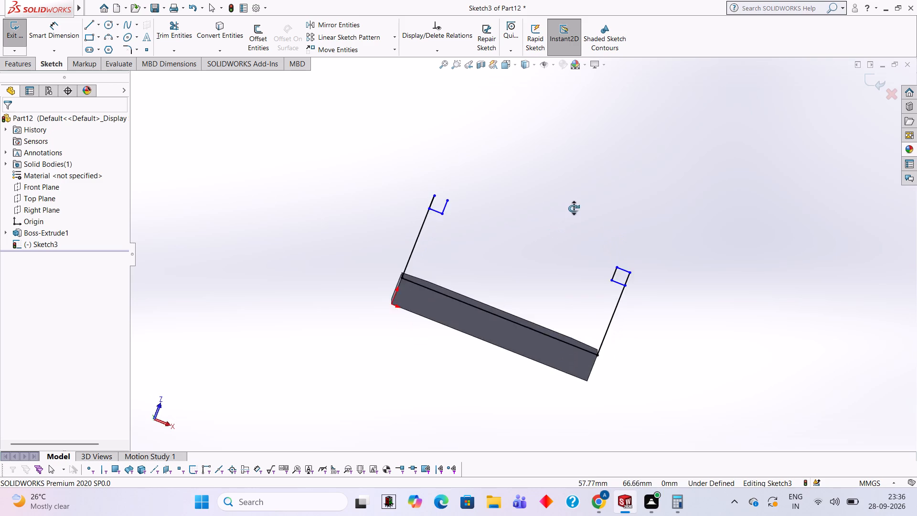
middle_click_drag(574, 208, 551, 139)
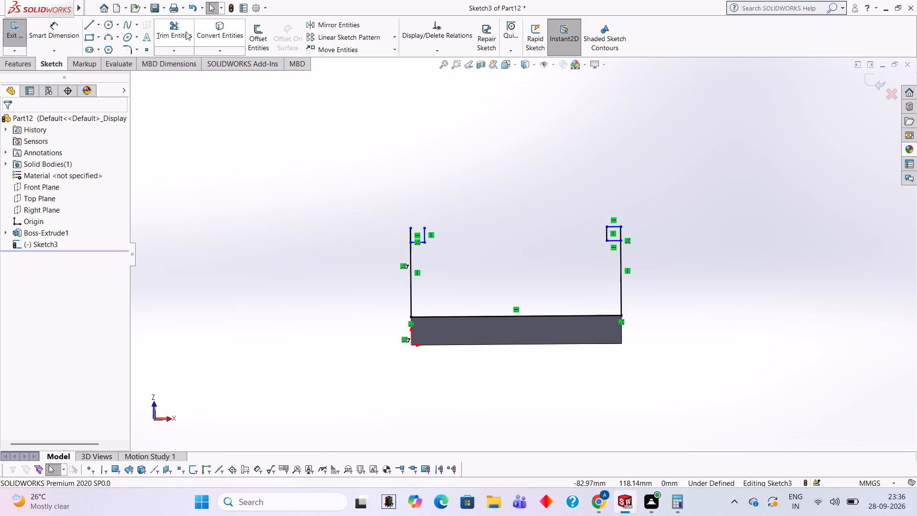
left_click(87, 17)
left_click(96, 33)
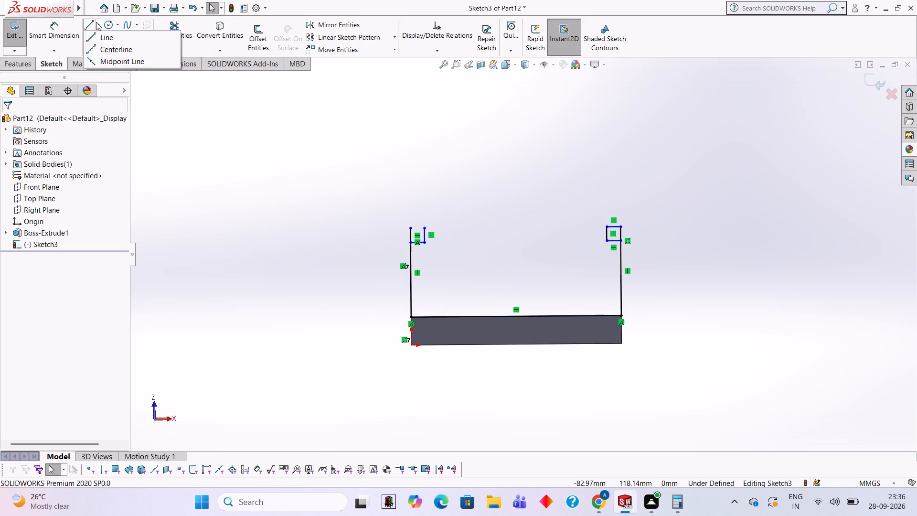
left_click(96, 22)
left_click(94, 22)
scroll(442, 202, "down", 3)
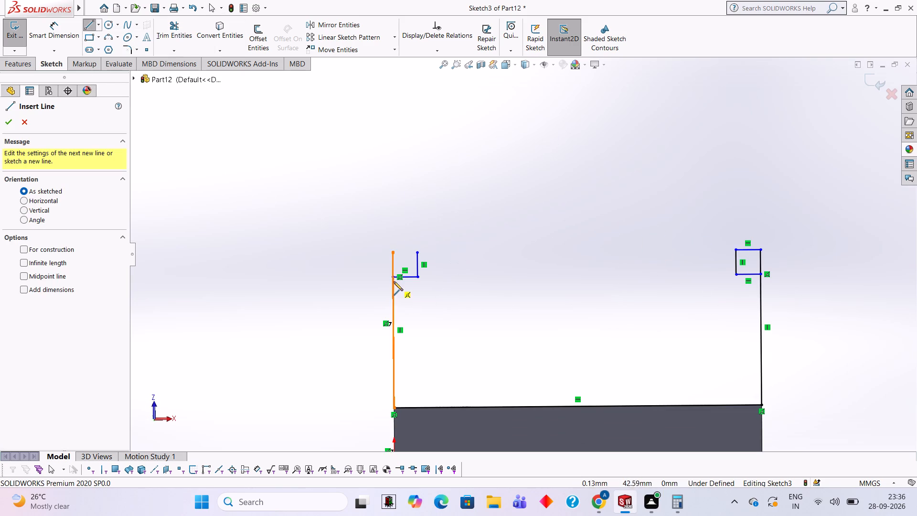
left_click(393, 278)
left_click(415, 252)
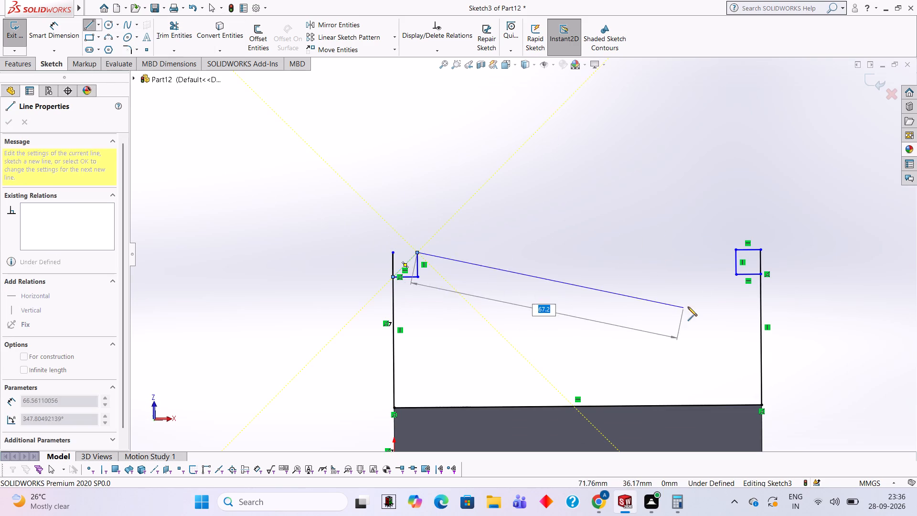
key("Escape")
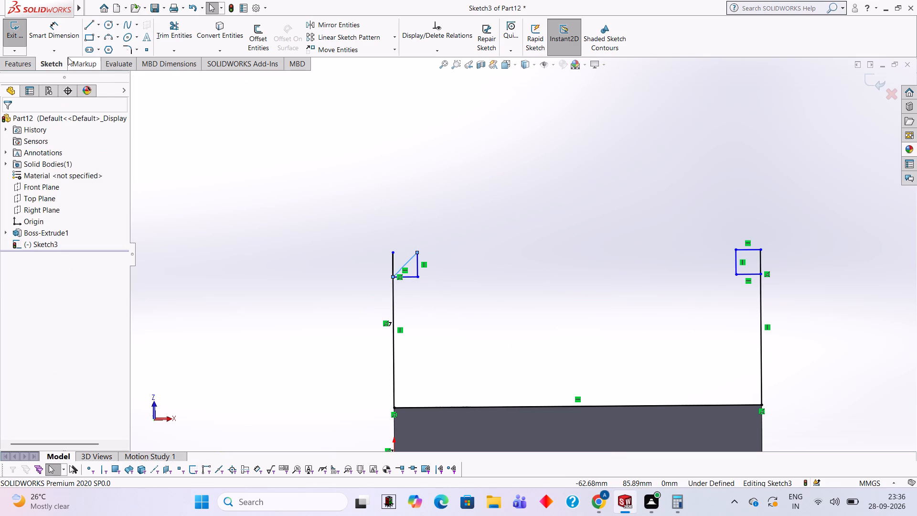
Draw a diagonal line across the far 6 mm corner square, from the side line to the inner vertical line's free end.
left_click(89, 24)
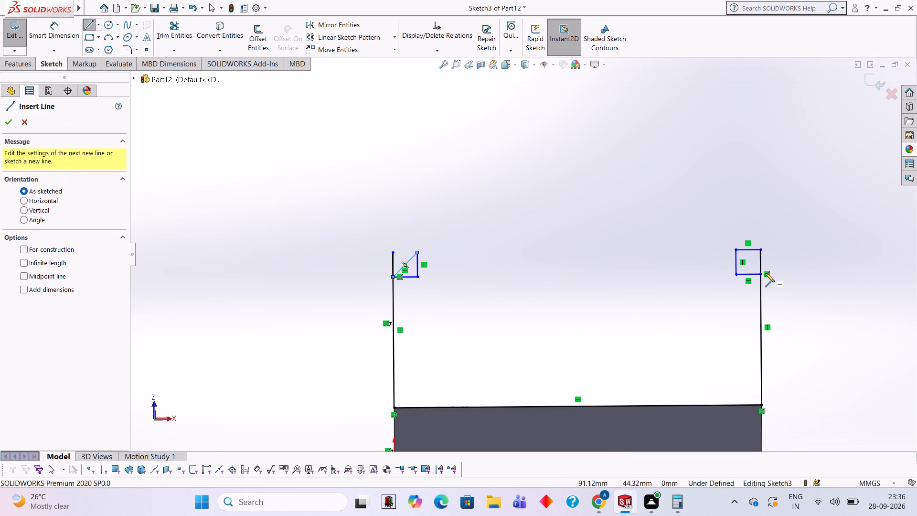
left_click(760, 273)
left_click(738, 250)
key("Escape")
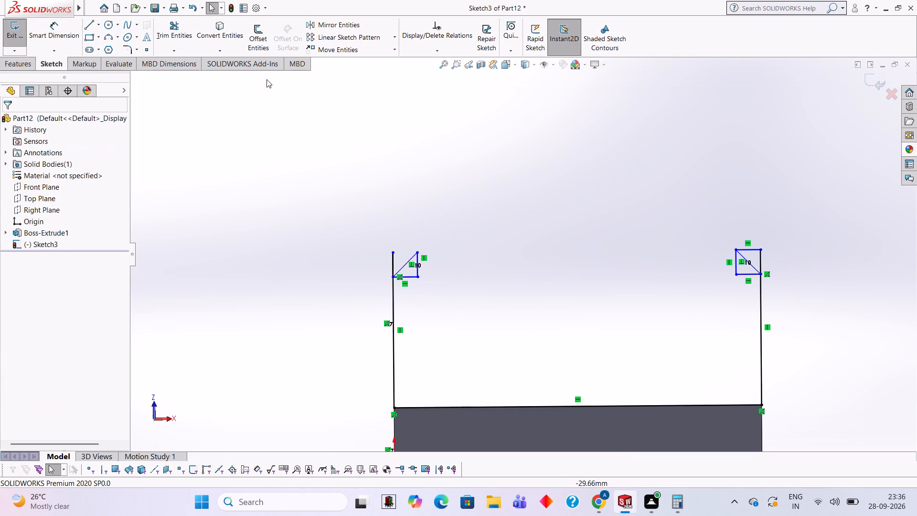
Trim away the horizontal and vertical corner lines and side-line stubs at both 6 mm corners, keeping only the diagonals.
left_click(189, 33)
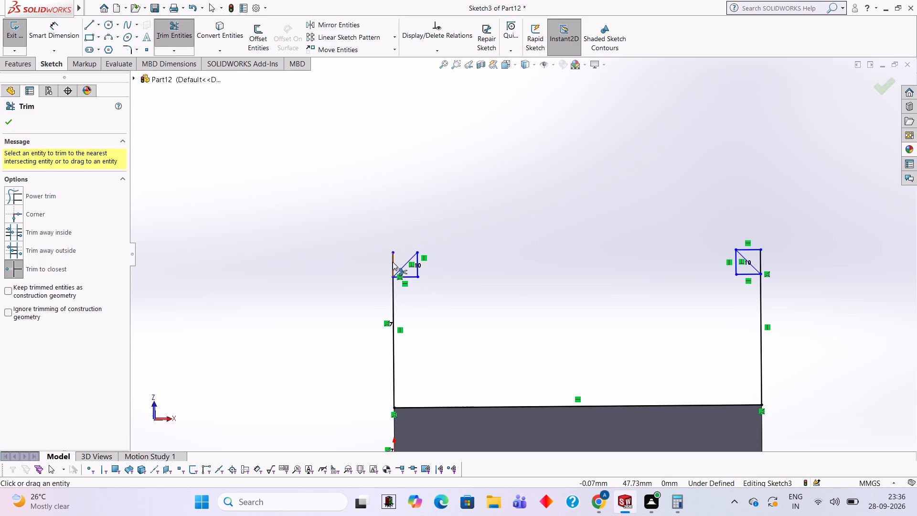
left_click(392, 262)
left_click(411, 277)
left_click(415, 270)
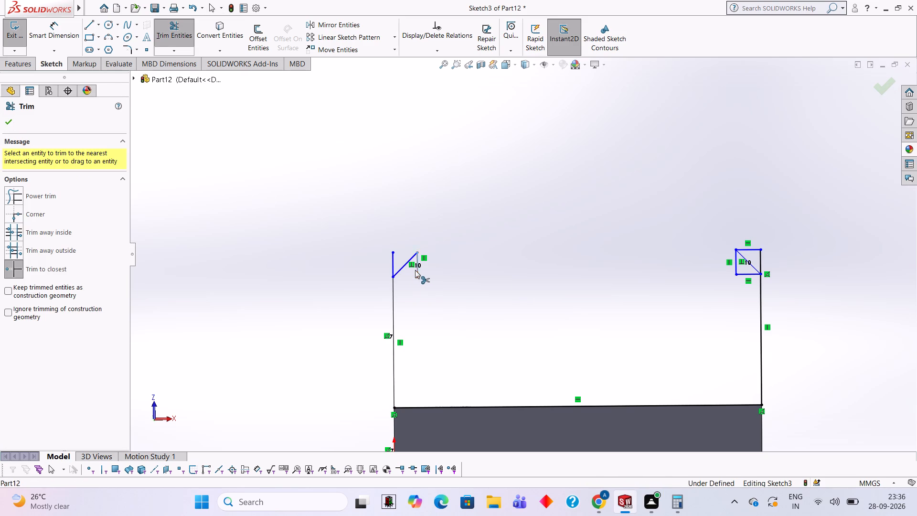
left_click(390, 259)
left_click(392, 259)
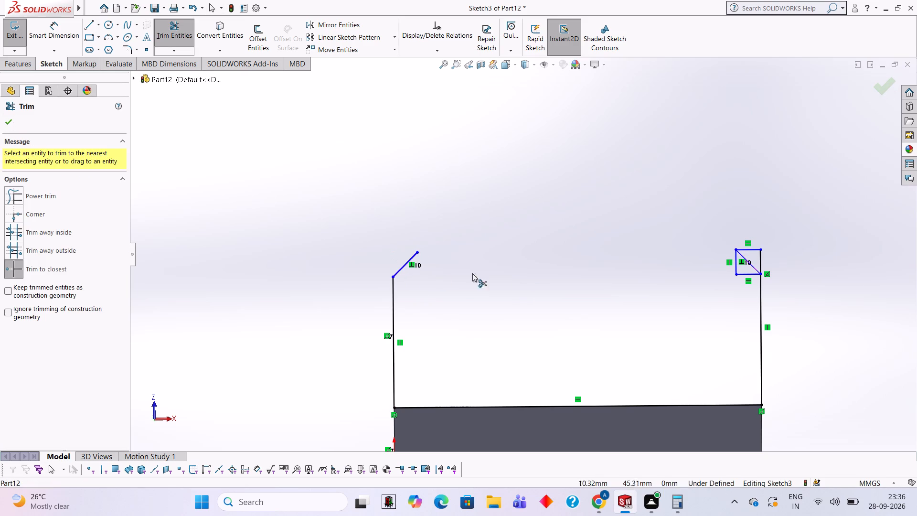
left_click(749, 251)
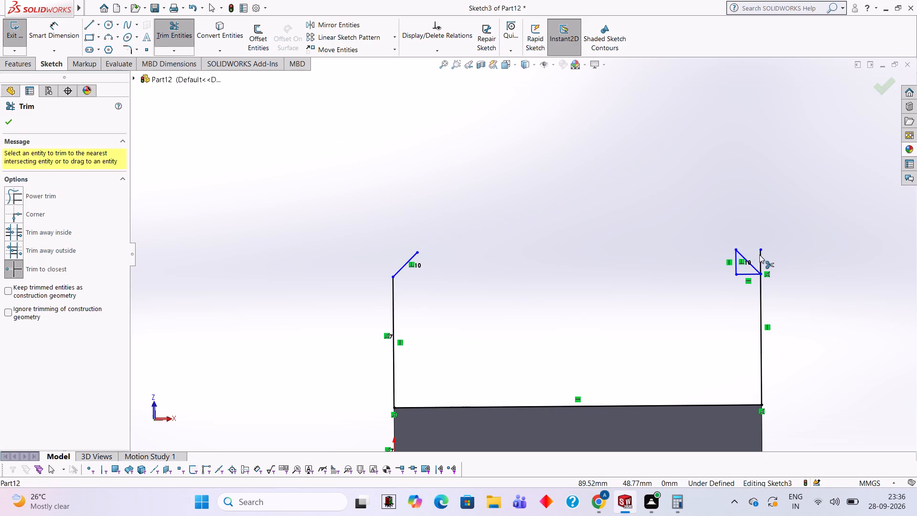
left_click(759, 255)
left_click(750, 272)
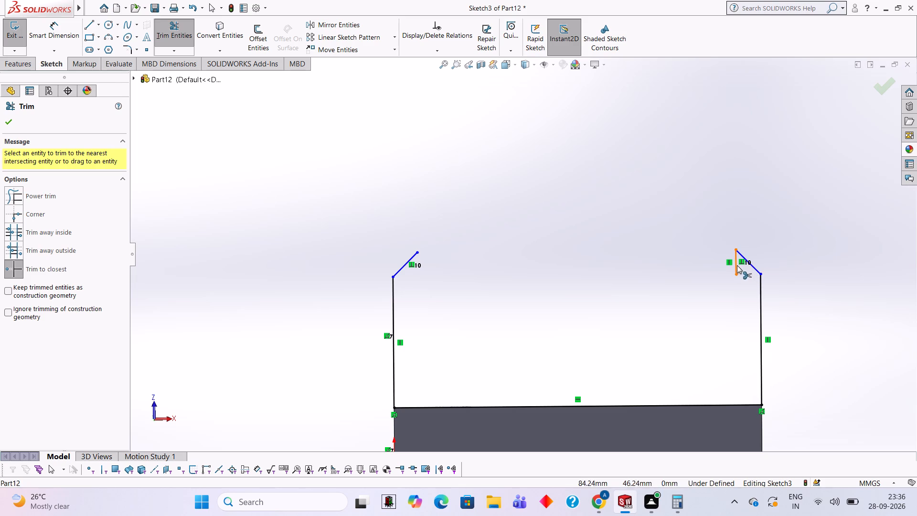
left_click(737, 265)
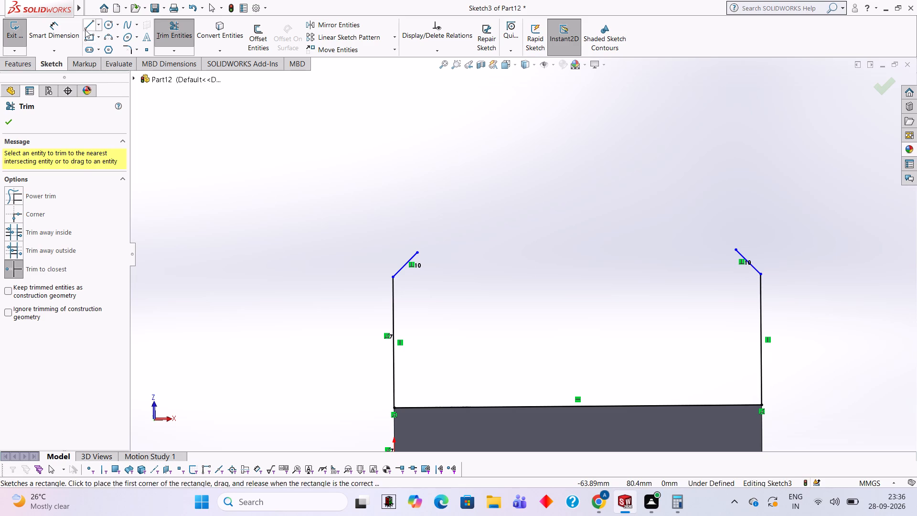
Draw a horizontal line about 78 mm long joining the free ends of the two diagonals to close the base profile.
left_click(85, 25)
left_click(418, 252)
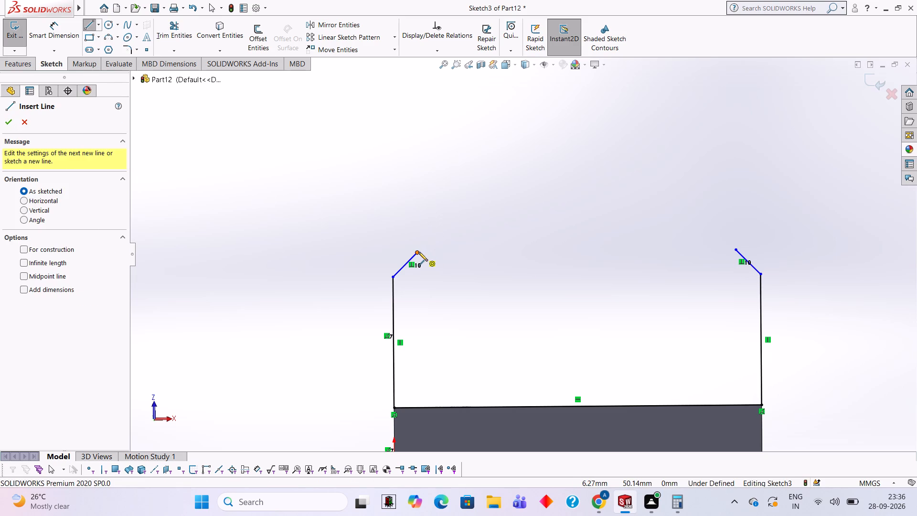
left_click(738, 250)
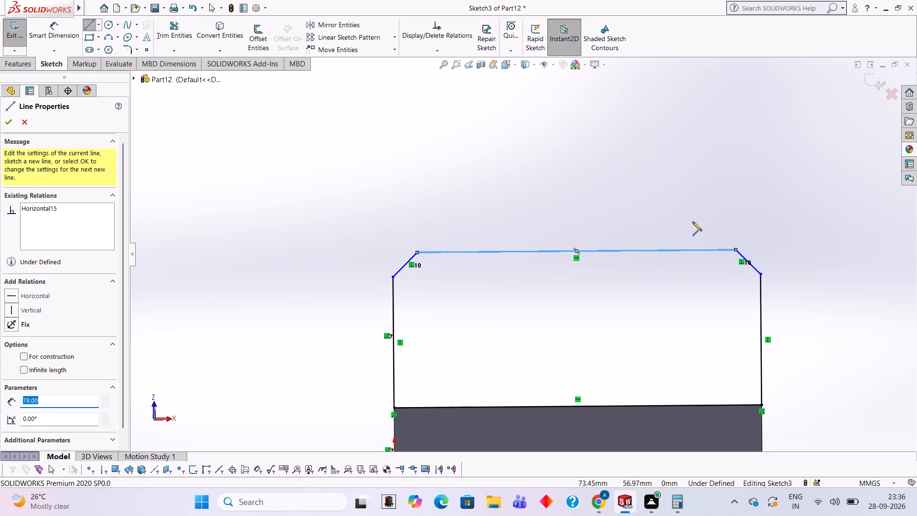
key("Escape")
Extrude the closed base profile 10 mm blind with the direction reversed to go upward, merged with the plate.
scroll(702, 216, "down", 1)
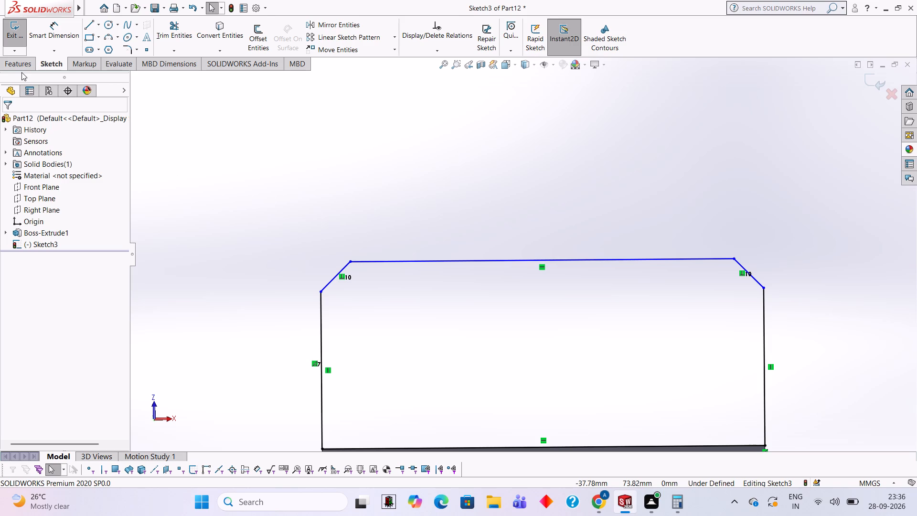
left_click(21, 66)
left_click(13, 48)
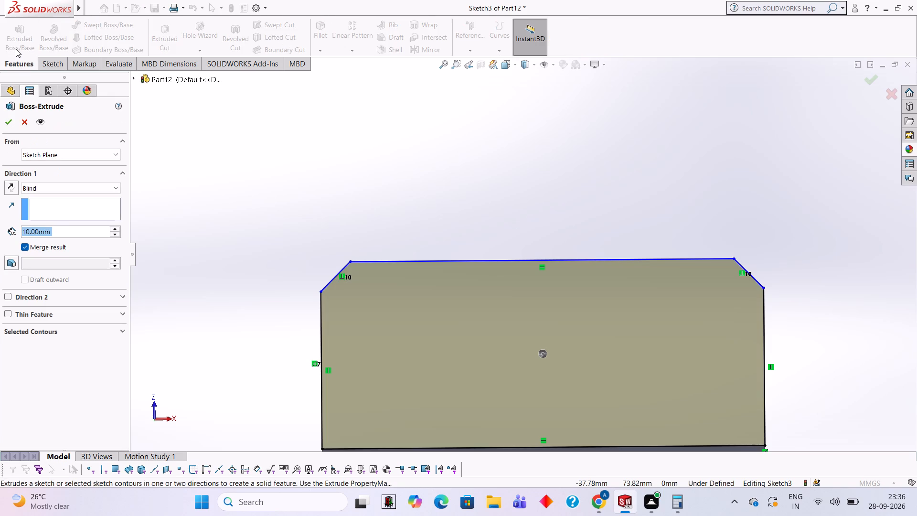
middle_click_drag(458, 225, 526, 376)
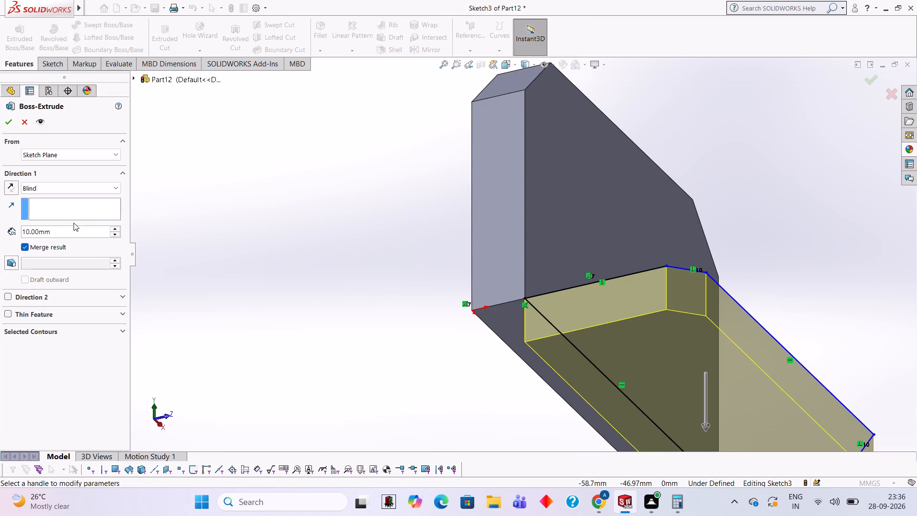
left_click(11, 186)
left_click(8, 125)
left_click(251, 193)
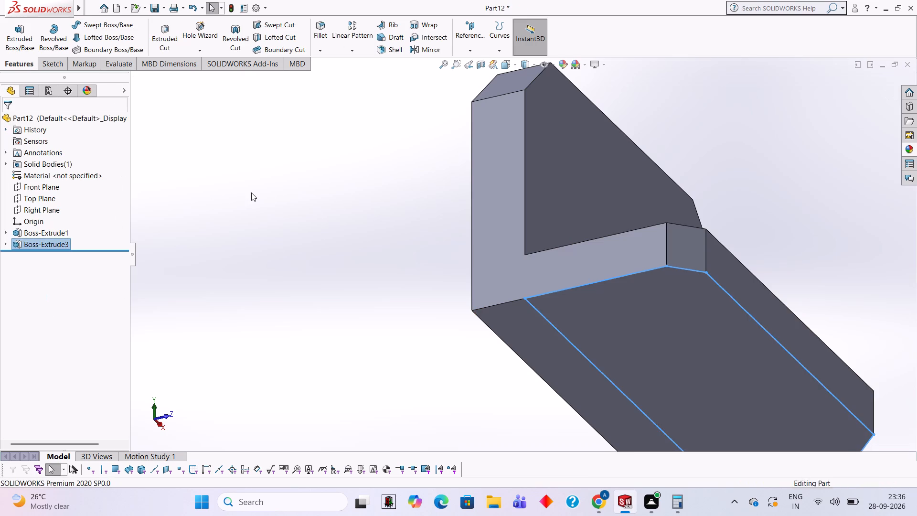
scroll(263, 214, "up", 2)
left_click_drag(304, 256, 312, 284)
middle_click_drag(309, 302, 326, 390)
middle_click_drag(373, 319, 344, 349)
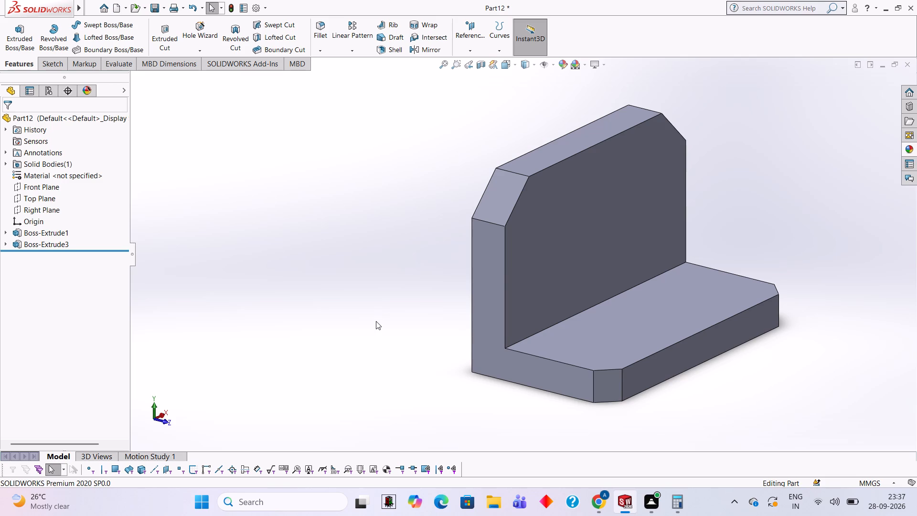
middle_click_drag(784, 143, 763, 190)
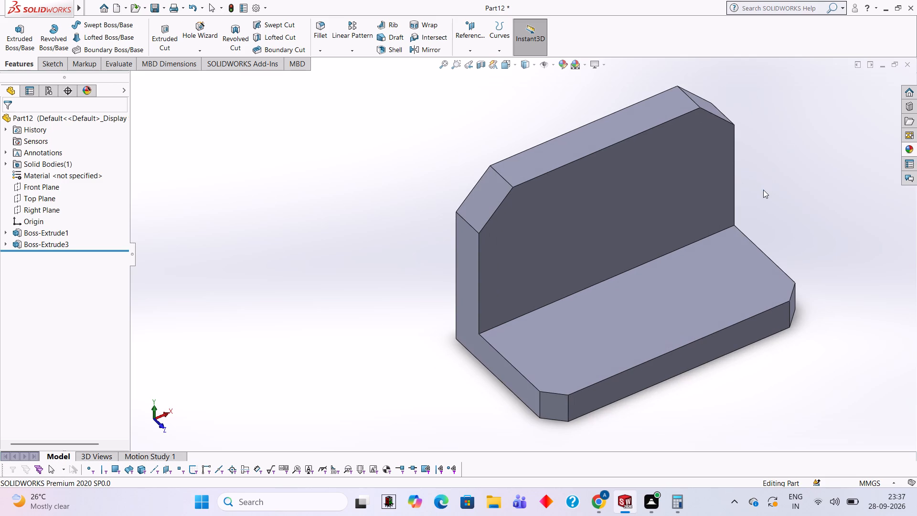
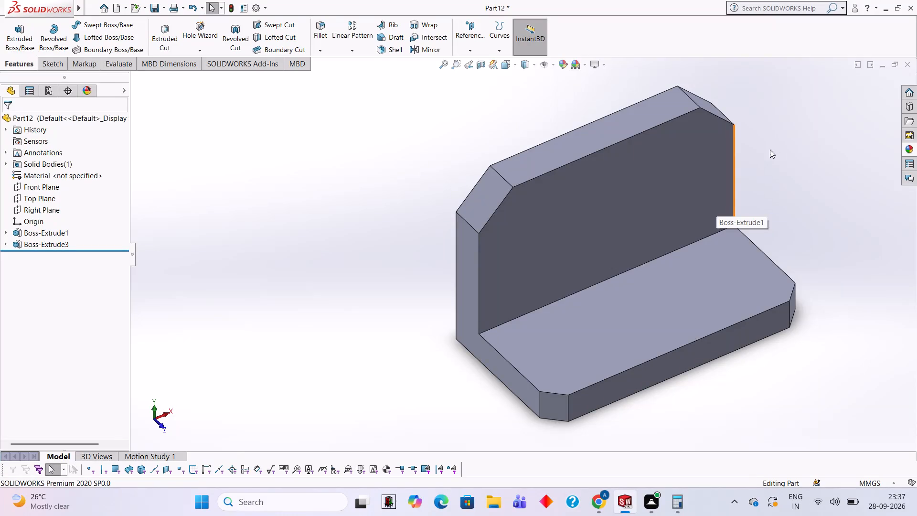
Sketch a corner rectangle about 25 mm wide on the base's top face, spanning from the upright plate to the base's front edge.
left_click(636, 331)
left_click(680, 301)
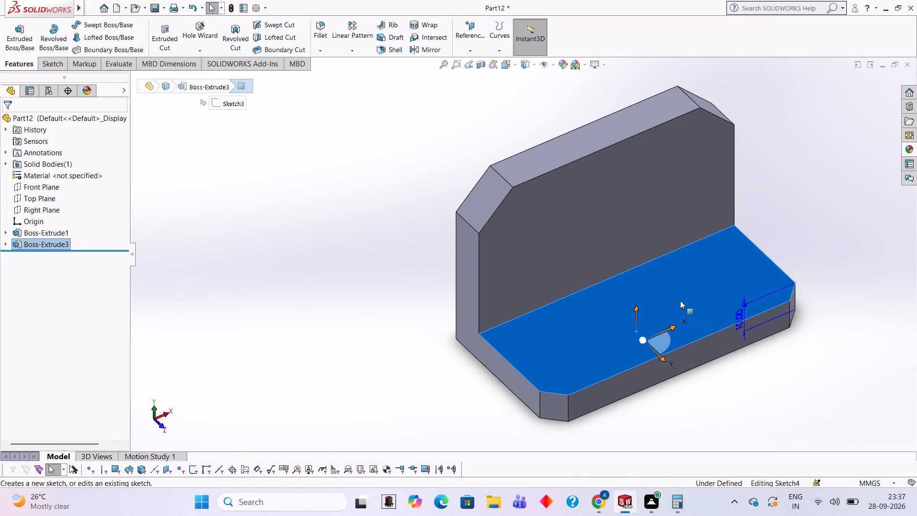
key("ctrl+8")
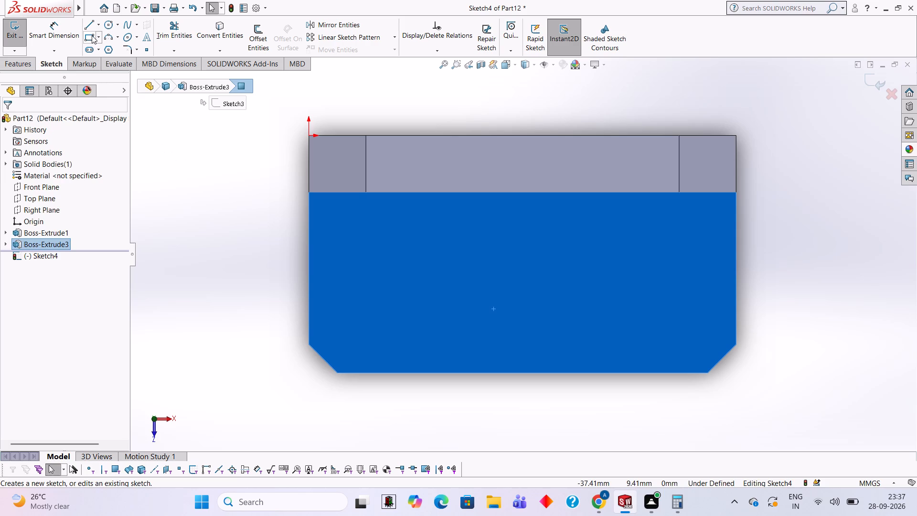
left_click(92, 35)
left_click(468, 193)
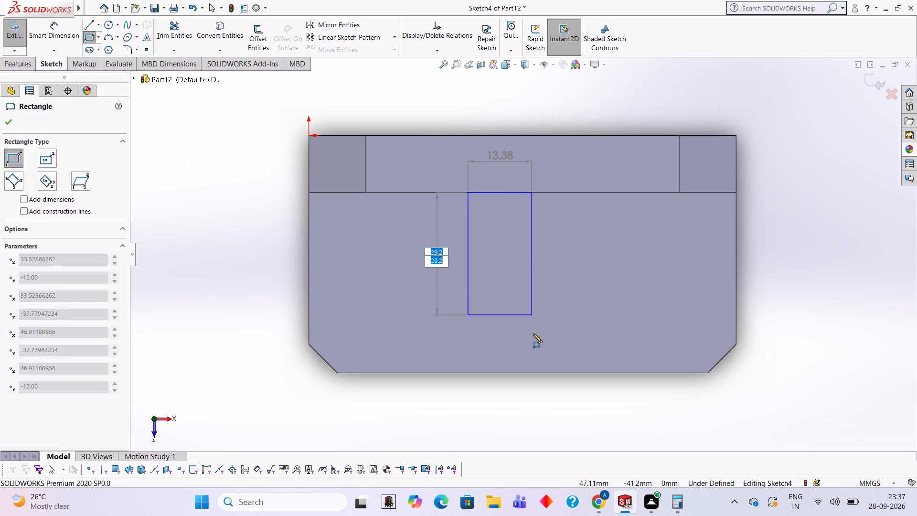
left_click(585, 373)
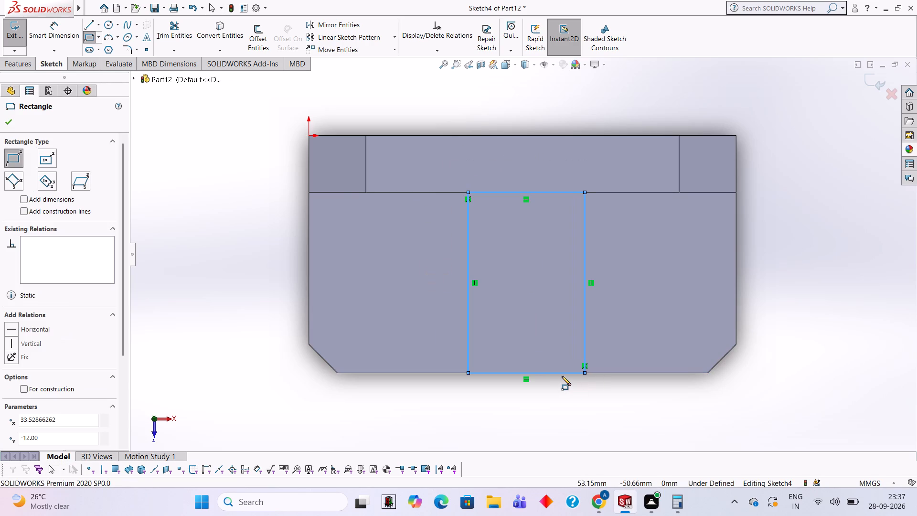
key("Escape")
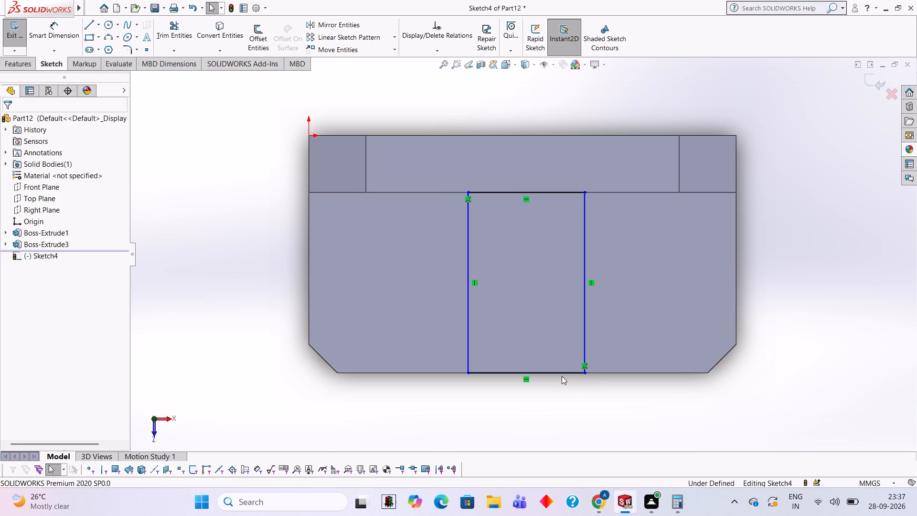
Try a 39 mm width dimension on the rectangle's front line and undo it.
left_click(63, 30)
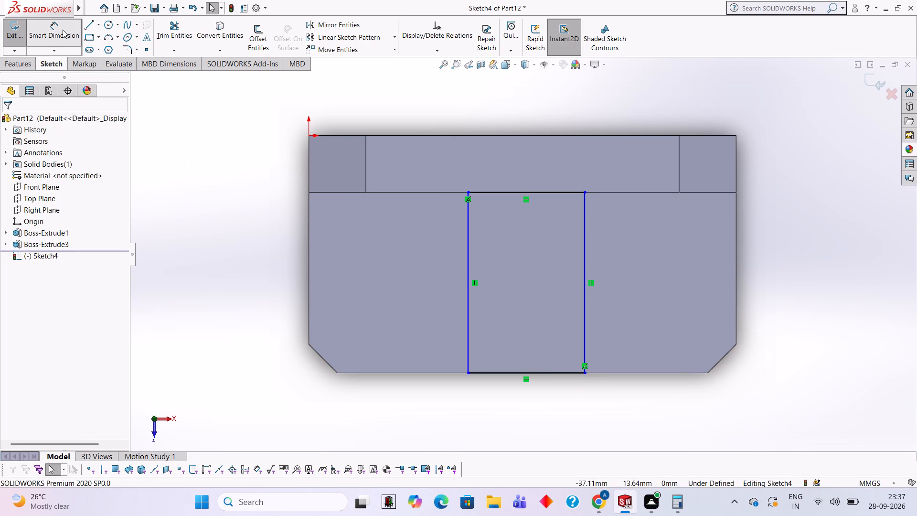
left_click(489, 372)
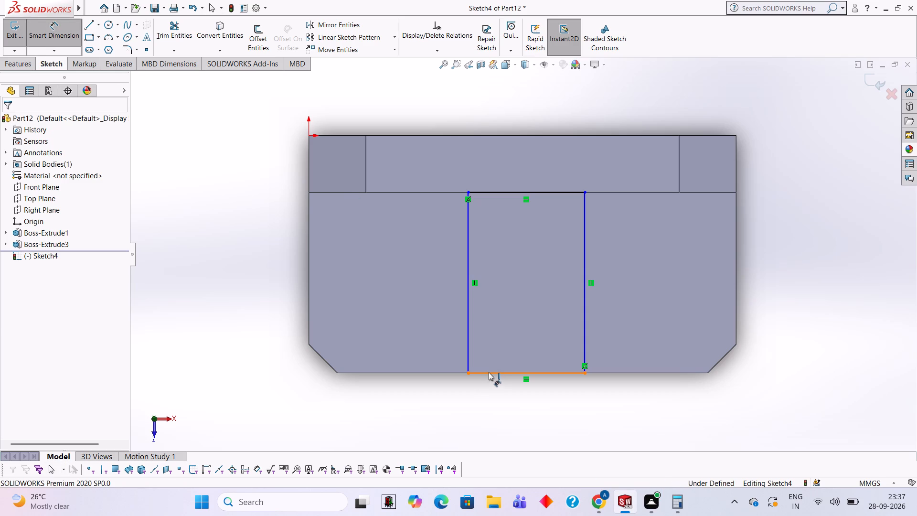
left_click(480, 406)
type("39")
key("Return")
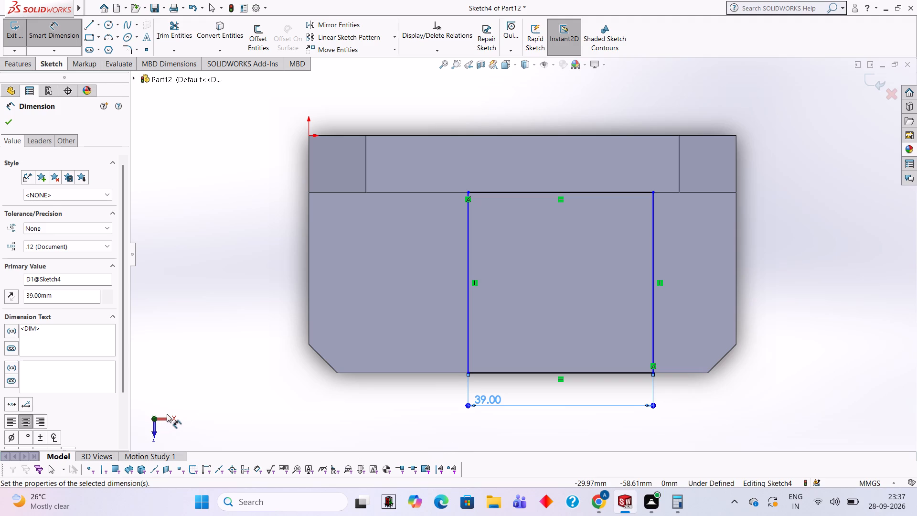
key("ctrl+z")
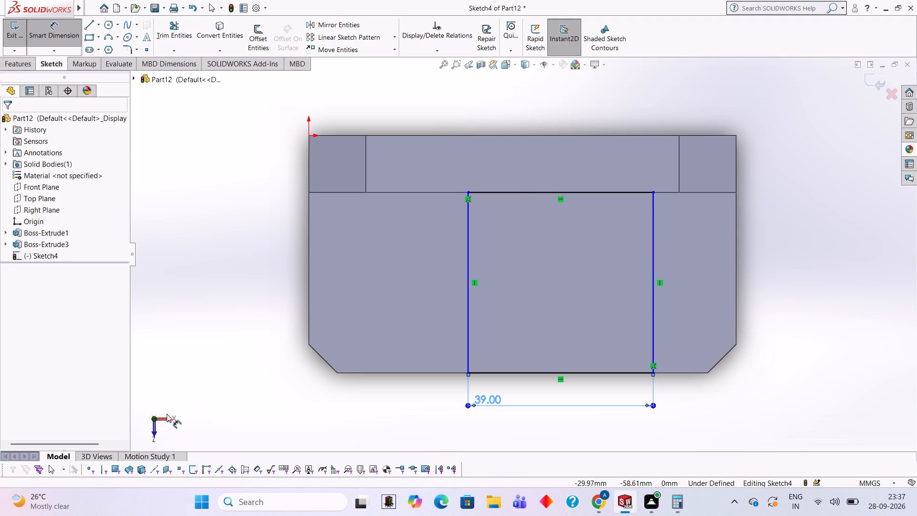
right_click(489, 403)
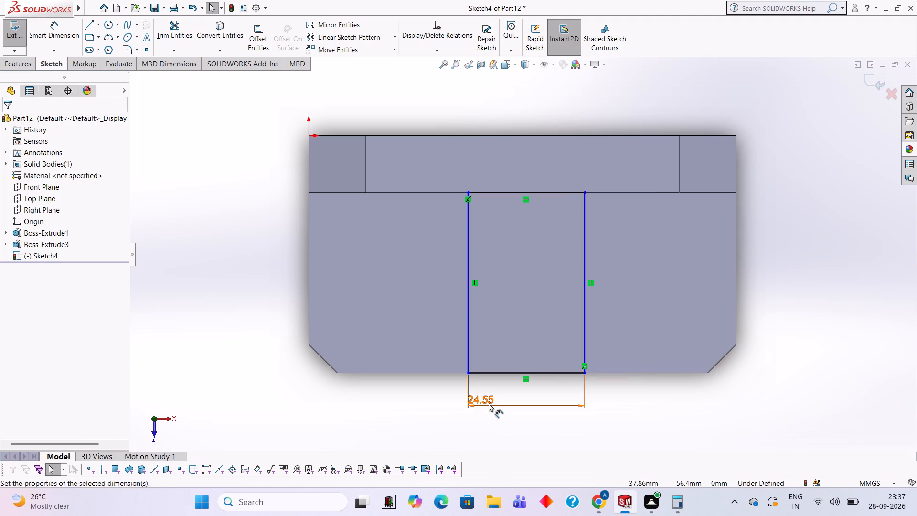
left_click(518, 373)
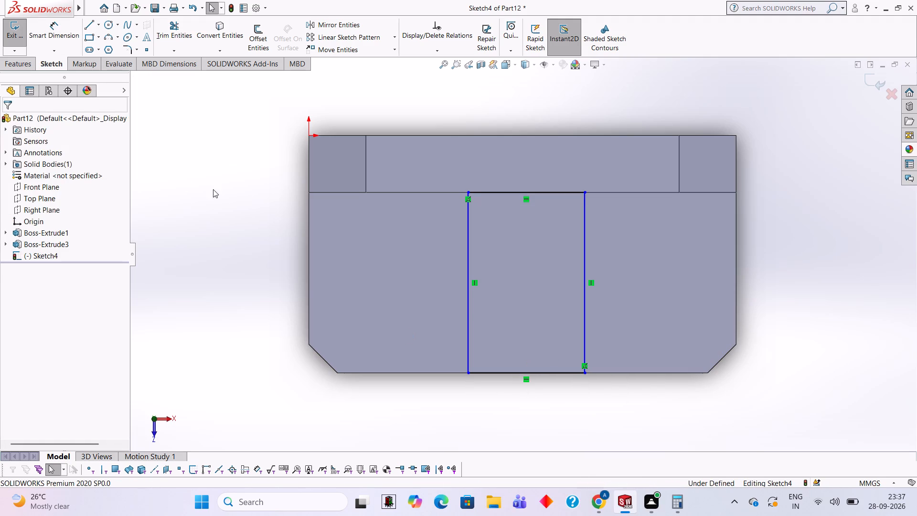
Dimension the rectangle's front line to a width of 30 mm.
left_click(68, 45)
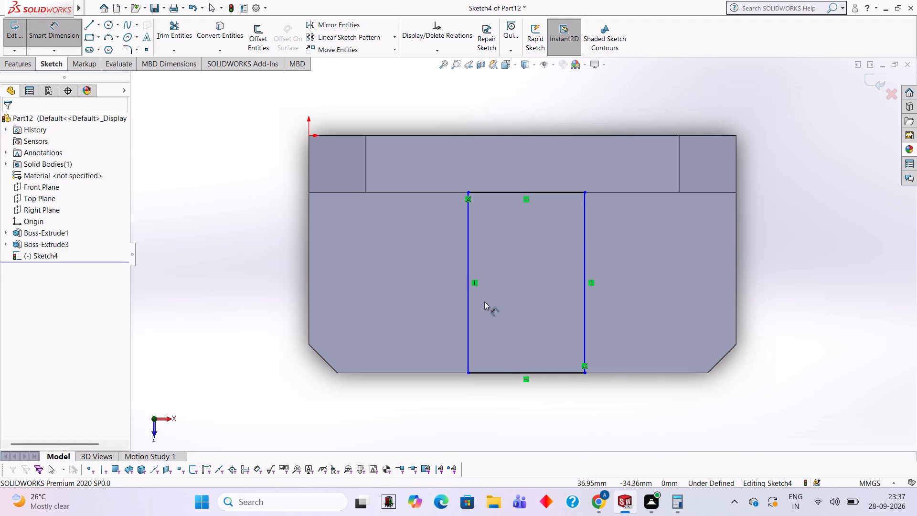
left_click(507, 375)
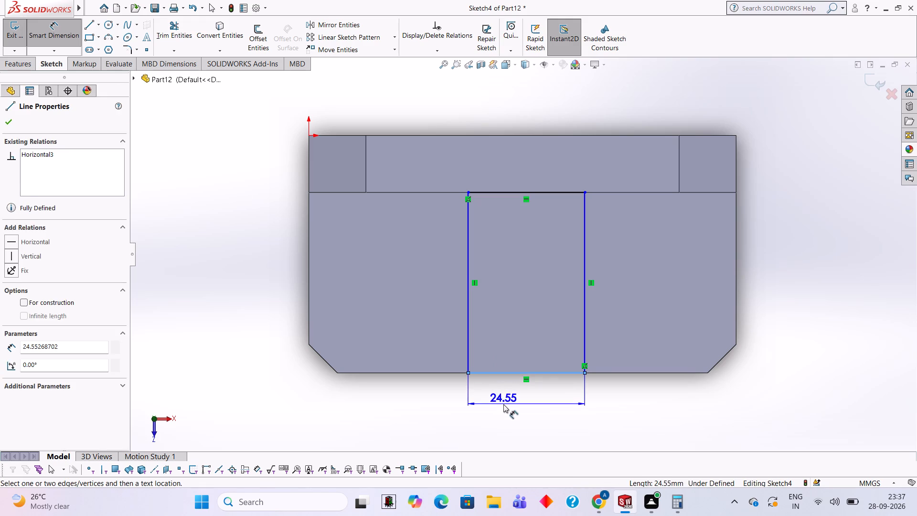
left_click(503, 404)
type("30")
key("Return")
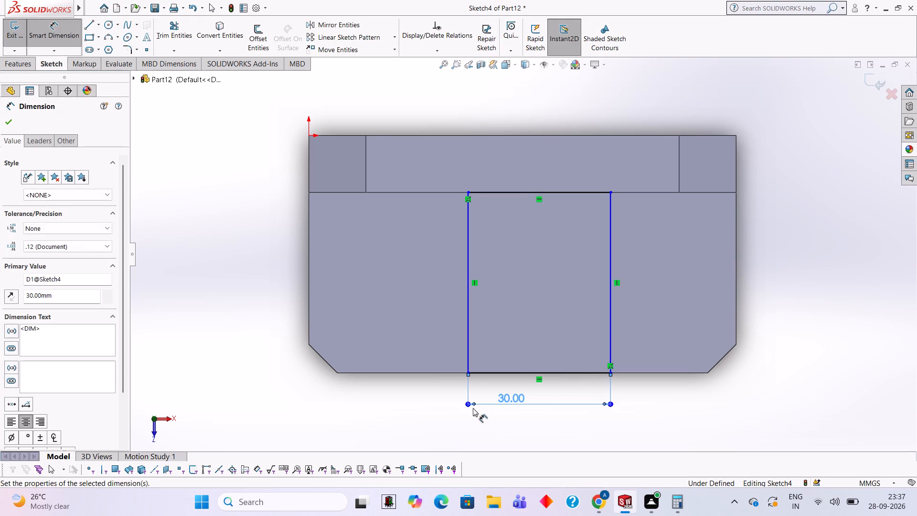
Dimension the rectangle's near vertical line 30 mm from the base's side edge on the origin side.
left_click(310, 308)
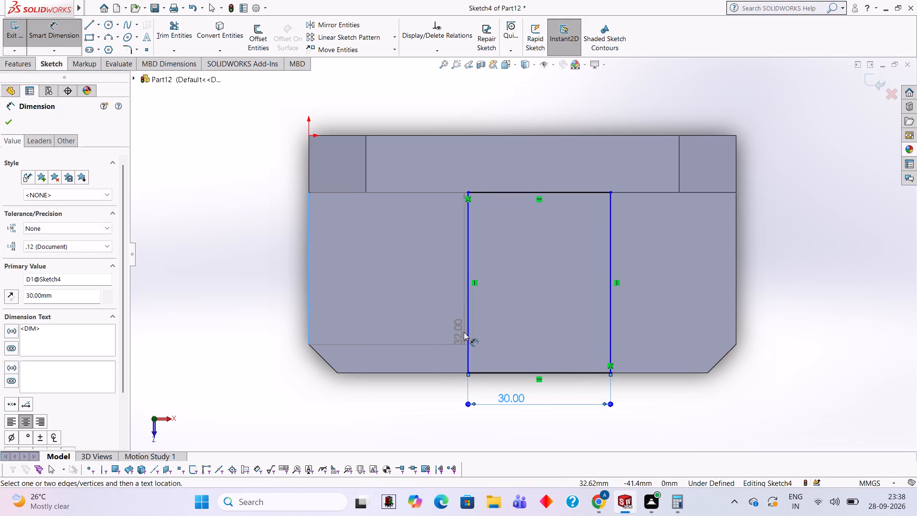
left_click(468, 335)
left_click(403, 432)
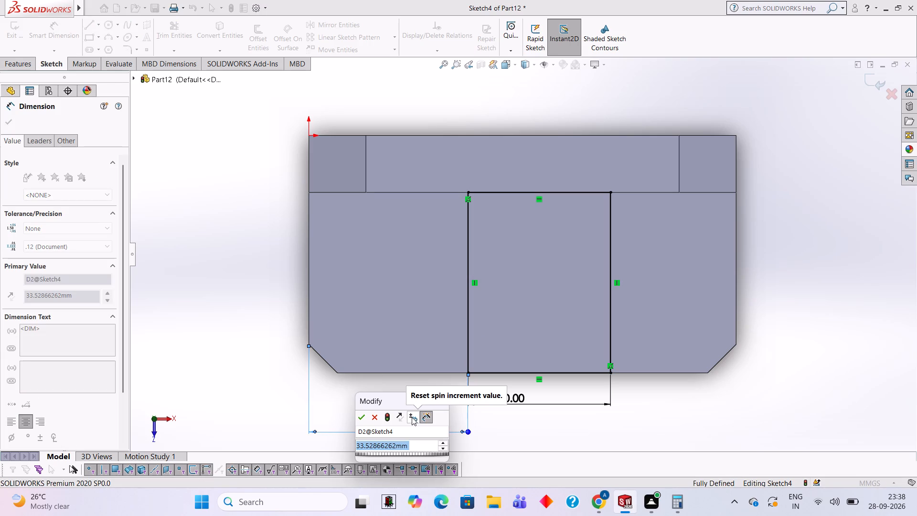
type("30")
key("Return")
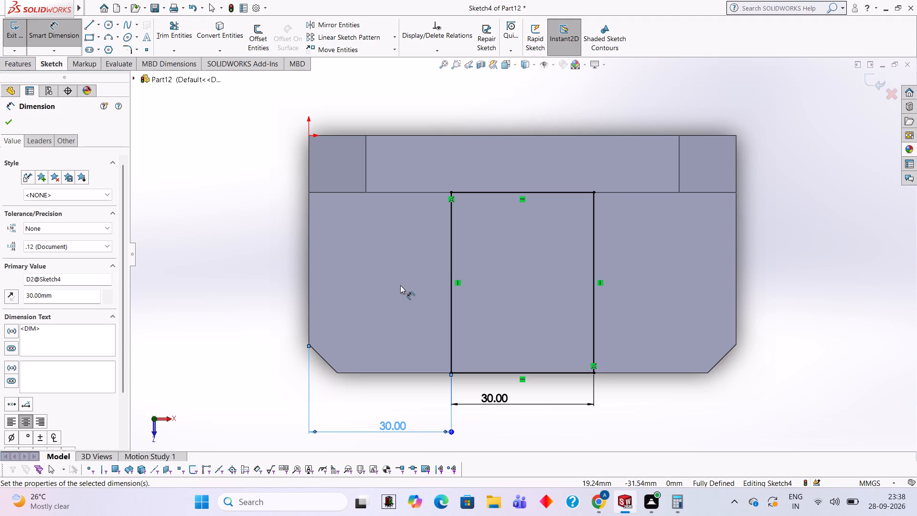
key("Escape")
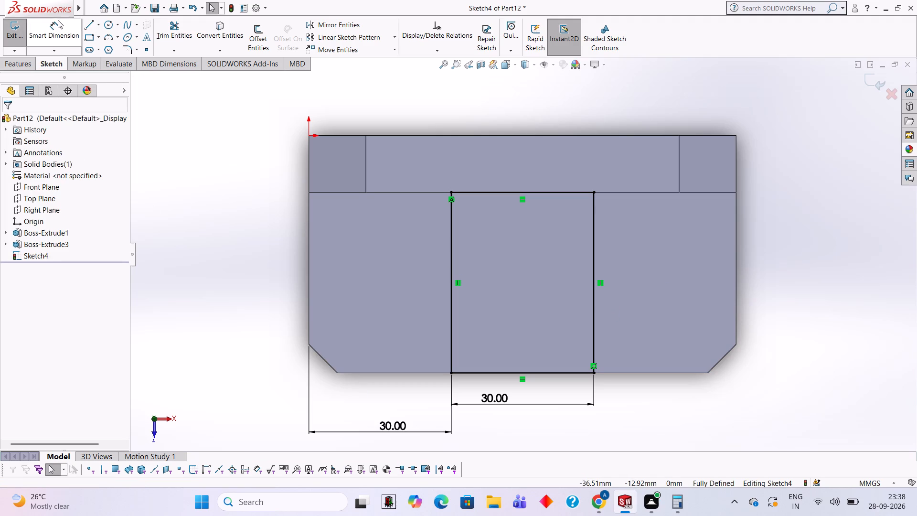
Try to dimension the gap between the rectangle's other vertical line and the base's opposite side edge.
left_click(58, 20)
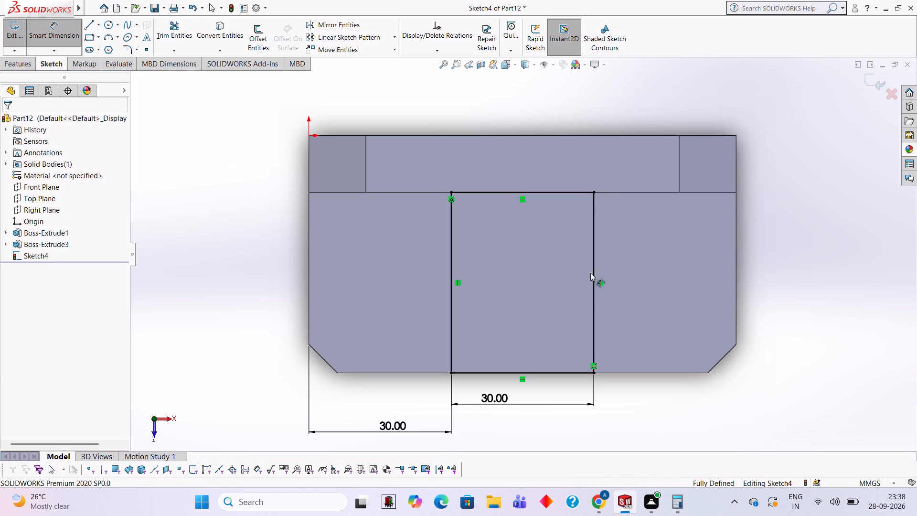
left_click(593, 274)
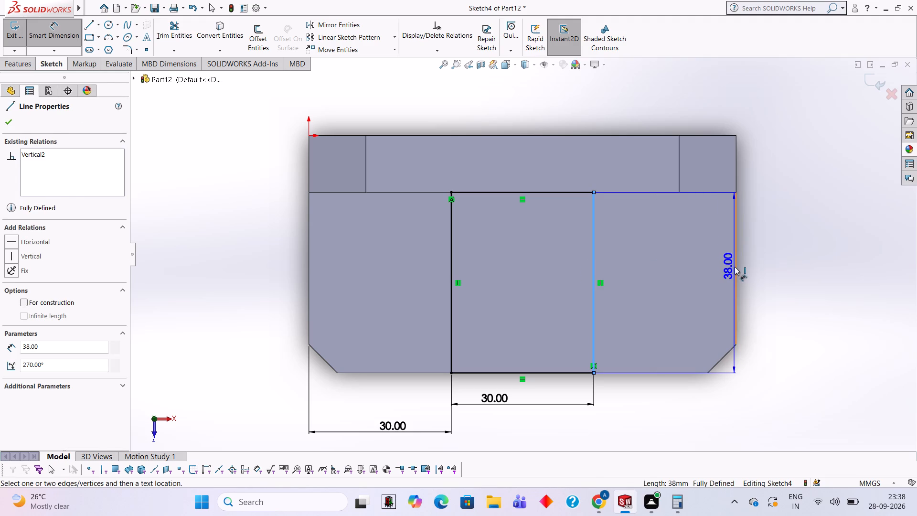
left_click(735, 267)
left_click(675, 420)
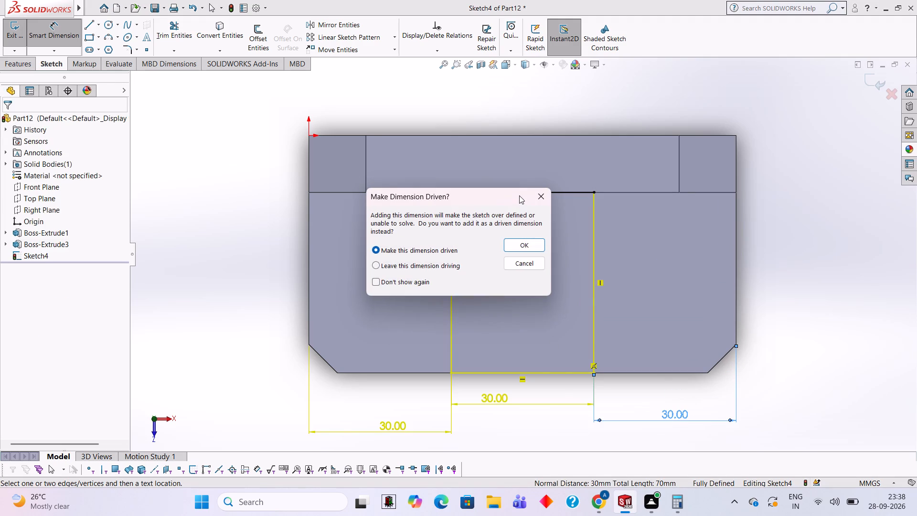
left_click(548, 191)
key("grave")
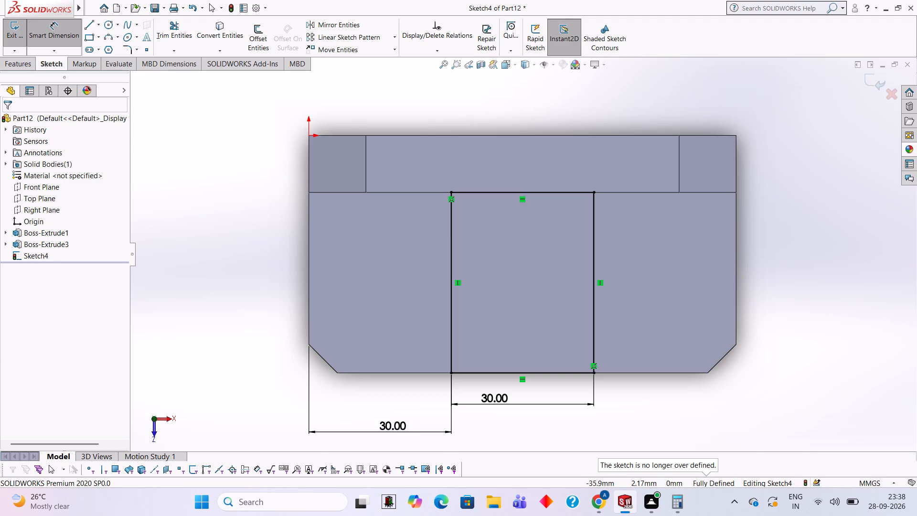
Extrude the rectangle 6 mm blind upward from the base's top face, merged with the bracket.
left_click(12, 66)
left_click(15, 48)
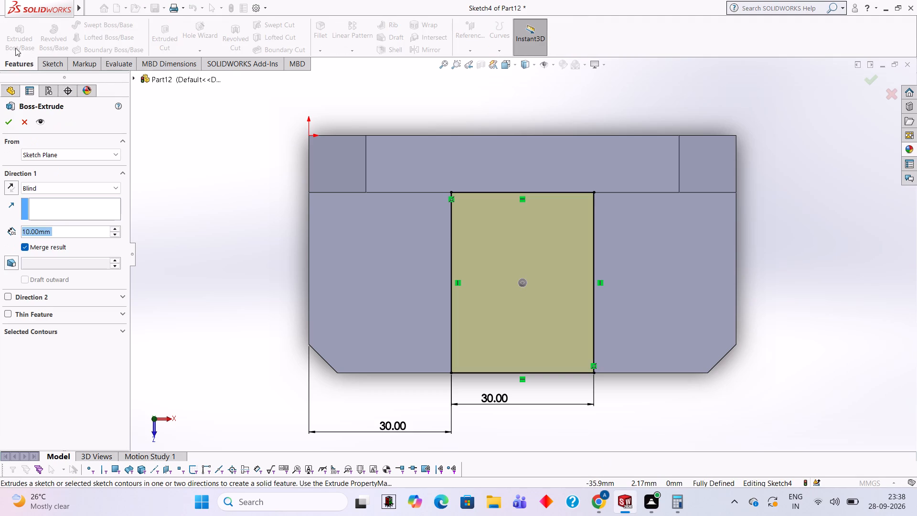
middle_click_drag(232, 276, 221, 211)
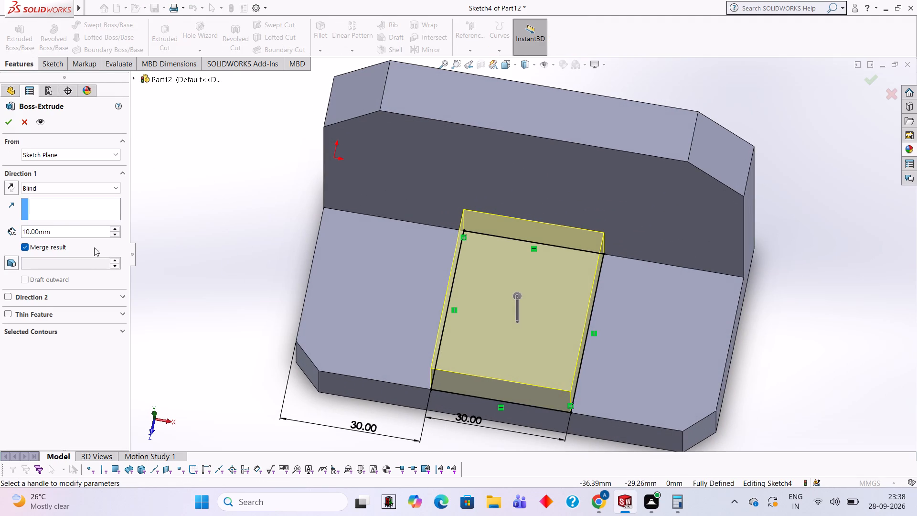
left_click(90, 232)
key("BackSpace")
key("BackSpace")
key("BackSpace")
key("BackSpace")
key("BackSpace")
key("BackSpace")
key("BackSpace")
key("6")
key("Return")
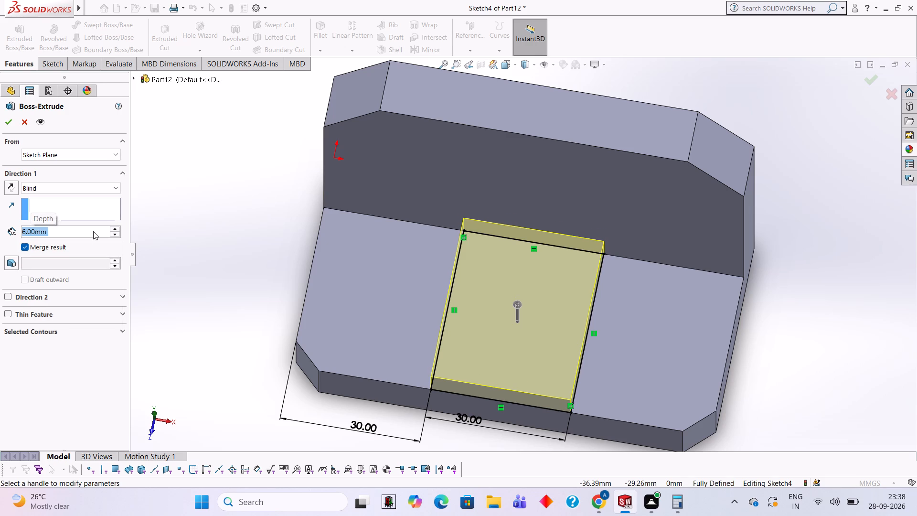
middle_click_drag(226, 273, 229, 232)
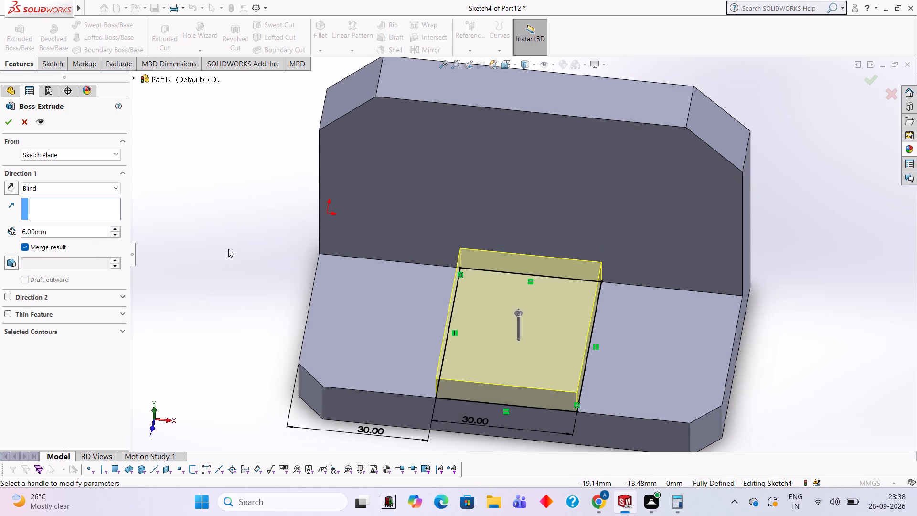
middle_click_drag(271, 319, 266, 223)
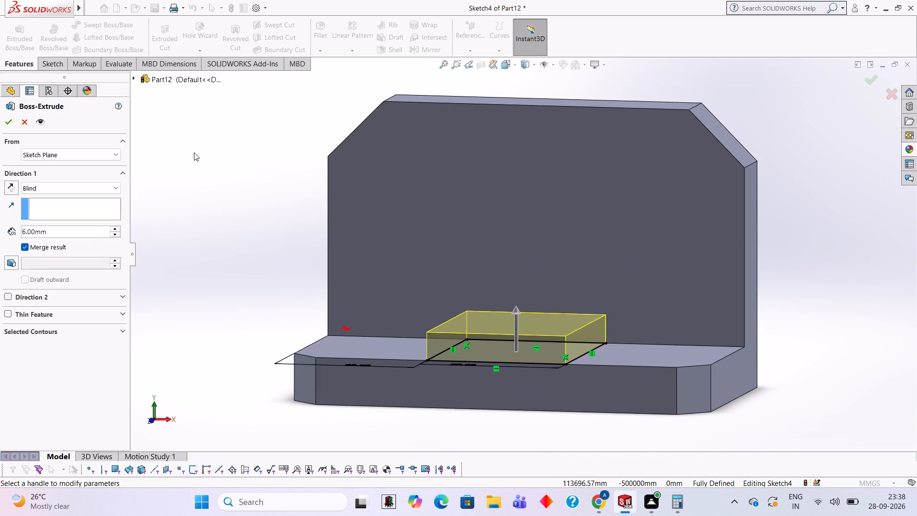
left_click(6, 123)
left_click(178, 197)
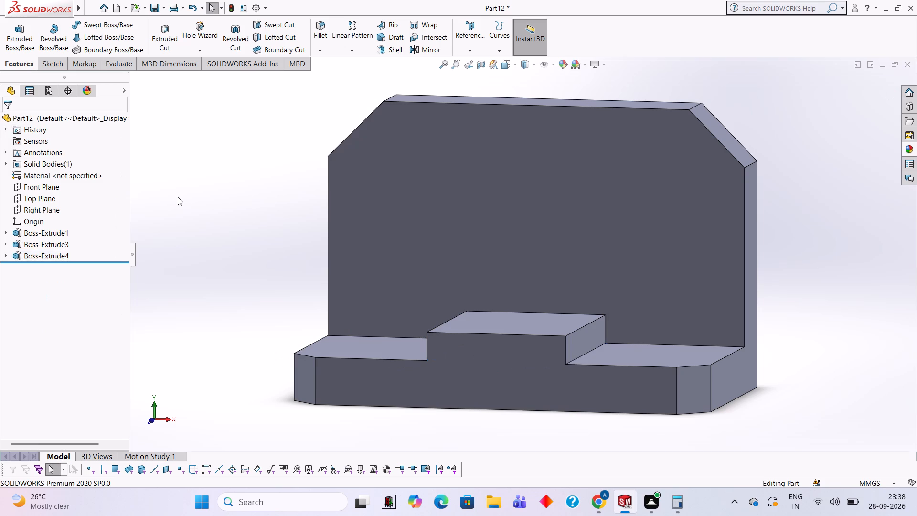
Sketch a corner rectangle about 9.5 mm wide and 10.8 mm deep in the middle of the raised block's top face.
middle_click_drag(178, 197, 196, 272)
left_click(534, 332)
left_click(575, 306)
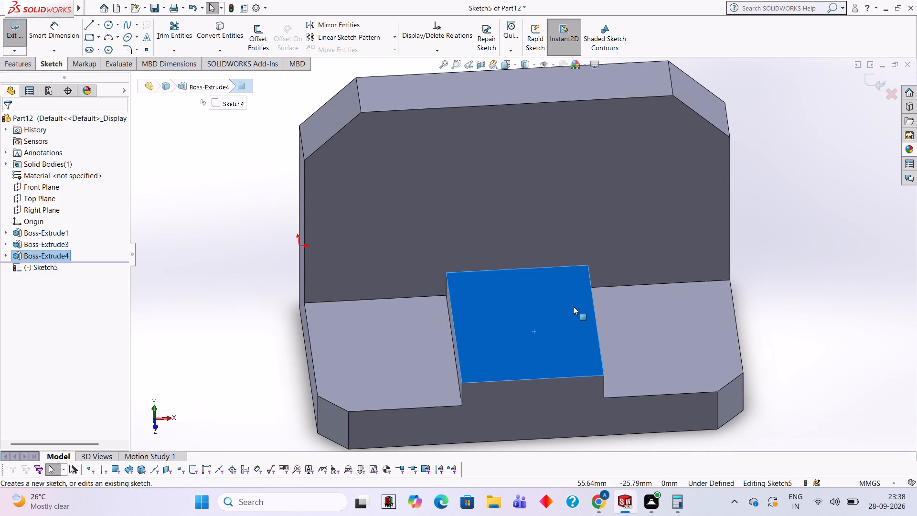
key("ctrl+8")
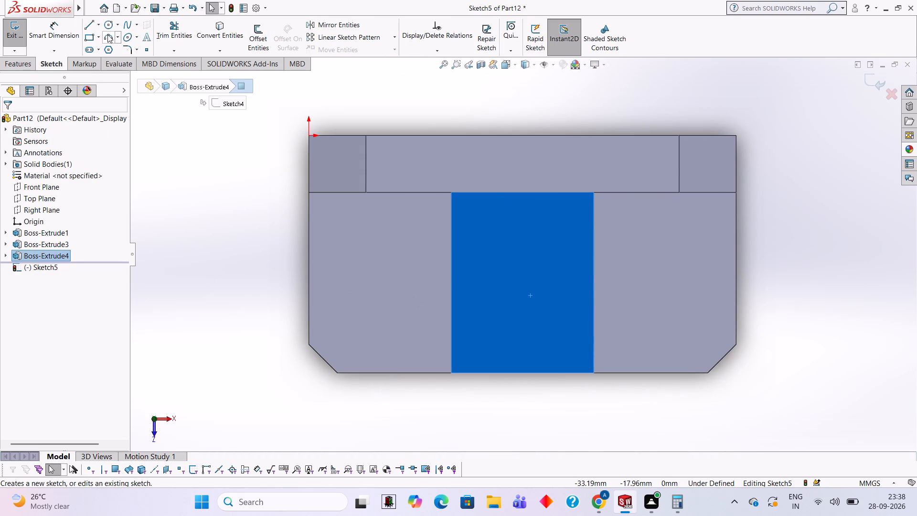
left_click(88, 38)
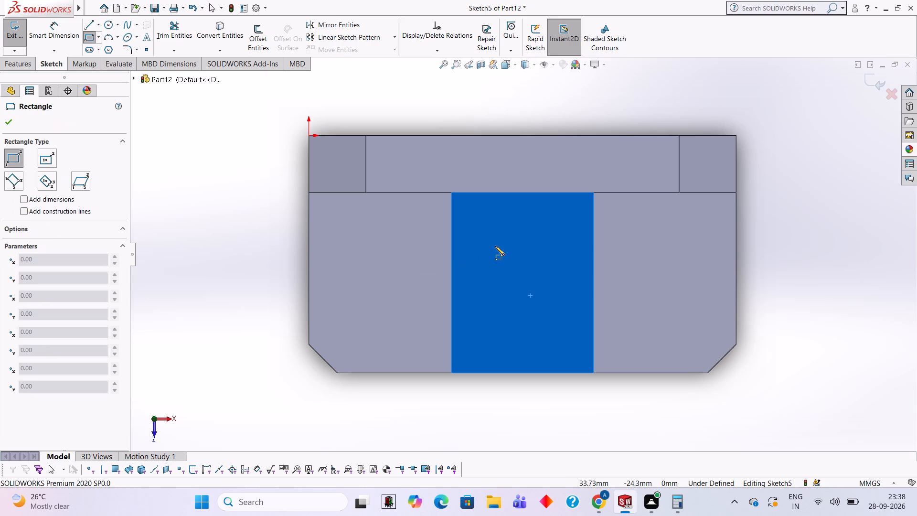
left_click(504, 246)
left_click(549, 297)
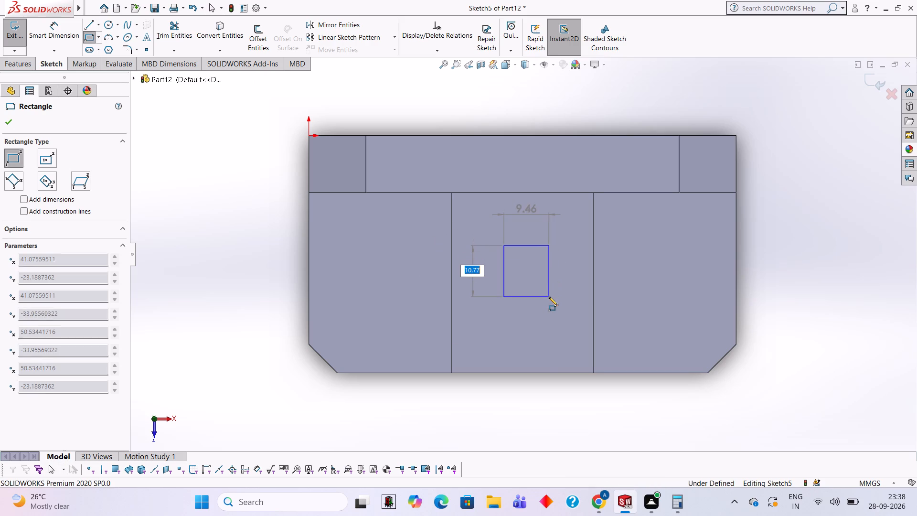
Dimension the width of the rectangle on the raised block to 16 mm.
left_click(59, 43)
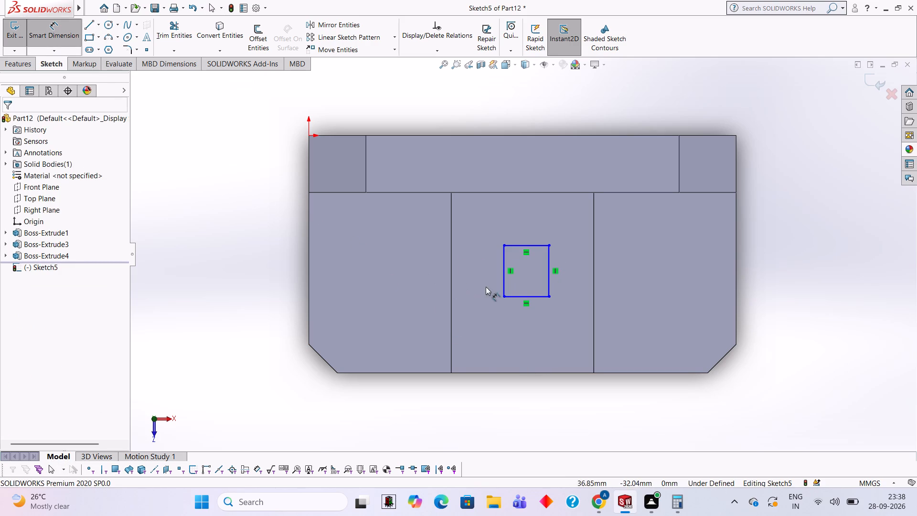
left_click(513, 298)
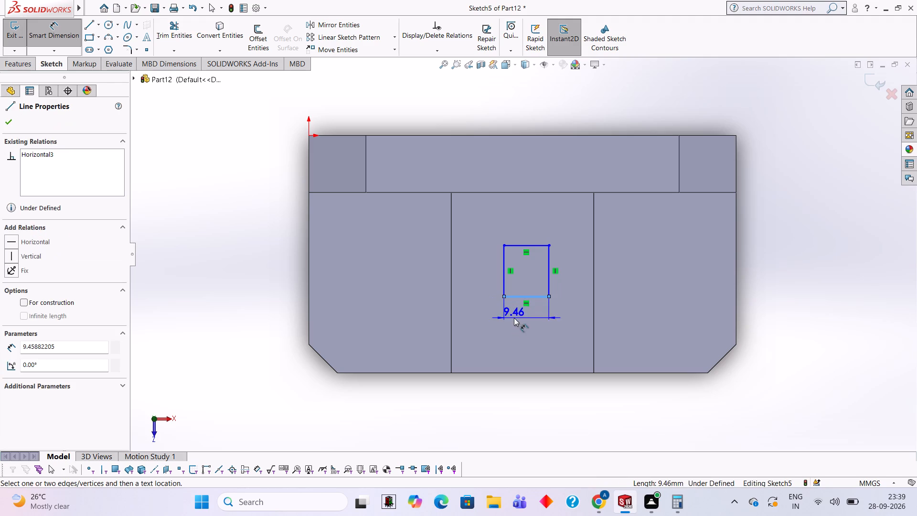
left_click(514, 329)
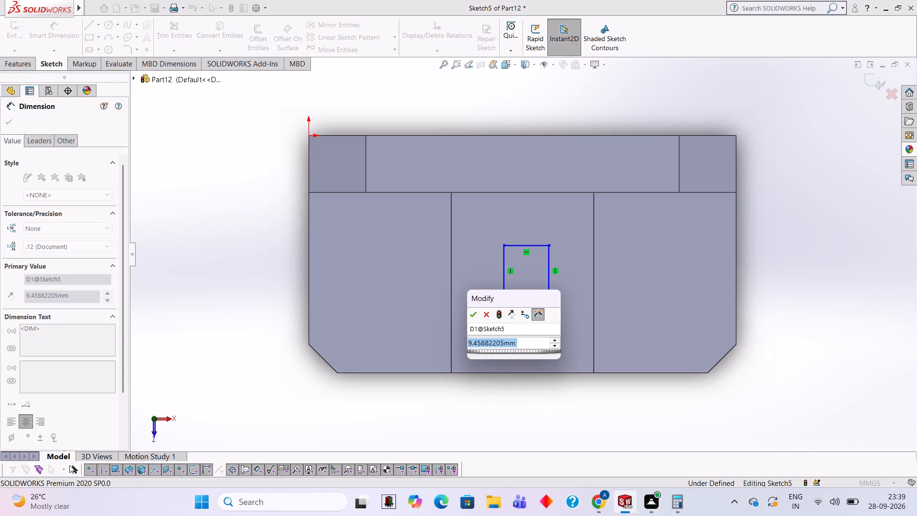
type("16")
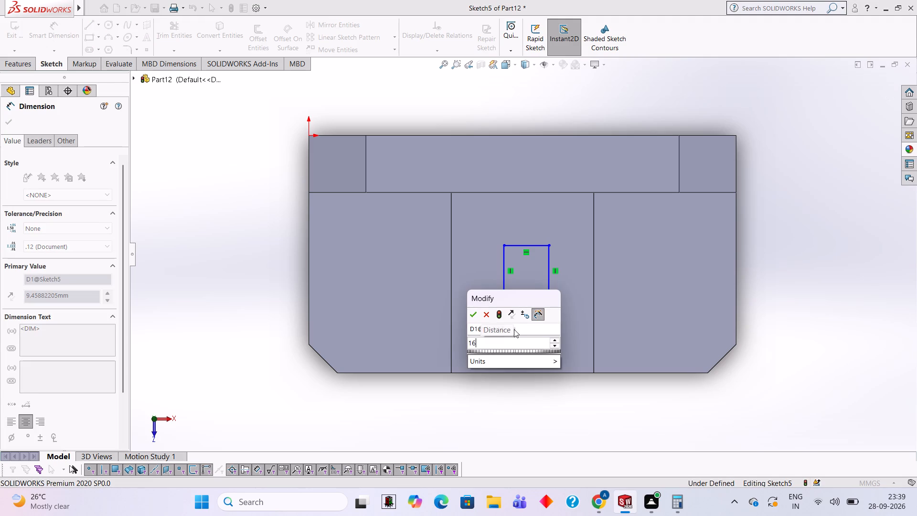
key("Return")
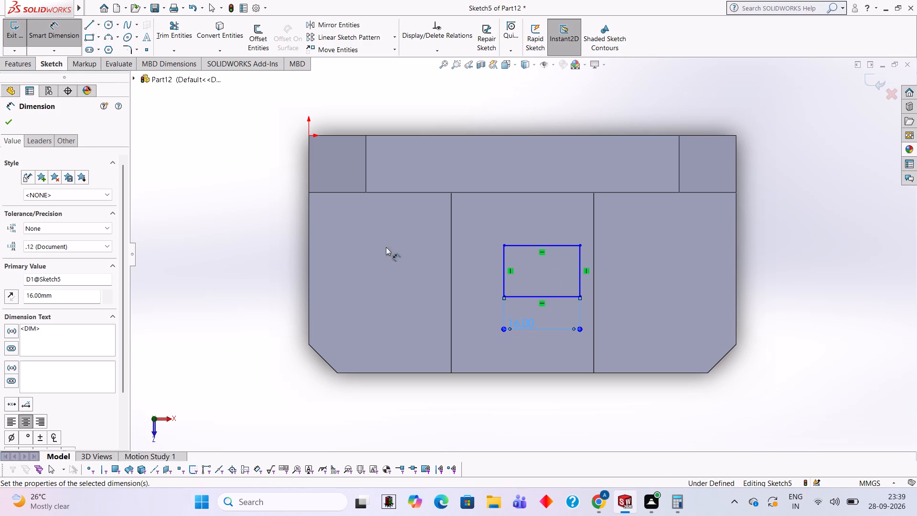
Dimension the rectangle's vertical line farther from the origin 7 mm from the raised block's adjacent side edge.
left_click(578, 254)
left_click(593, 262)
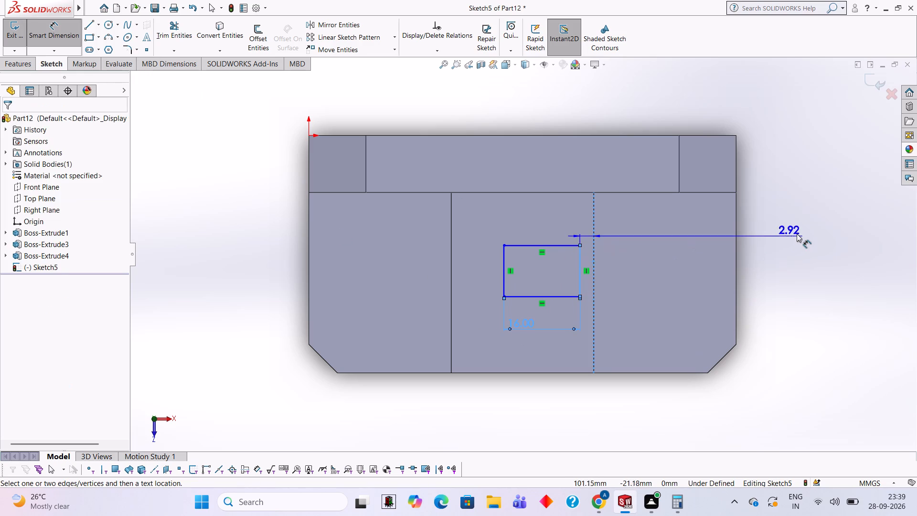
left_click(797, 234)
key("7")
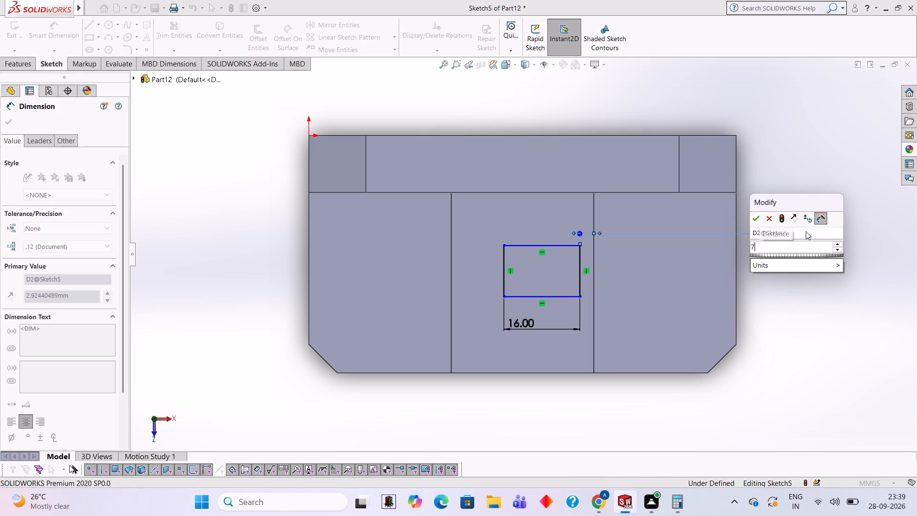
key("Return")
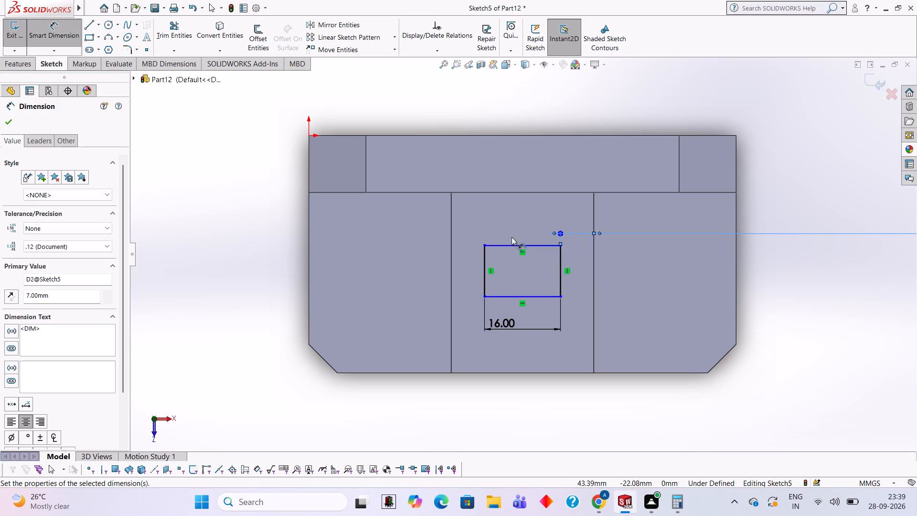
Dimension the rectangle's line nearest the upright plate 10 mm from the plate's inner face edge.
left_click(522, 193)
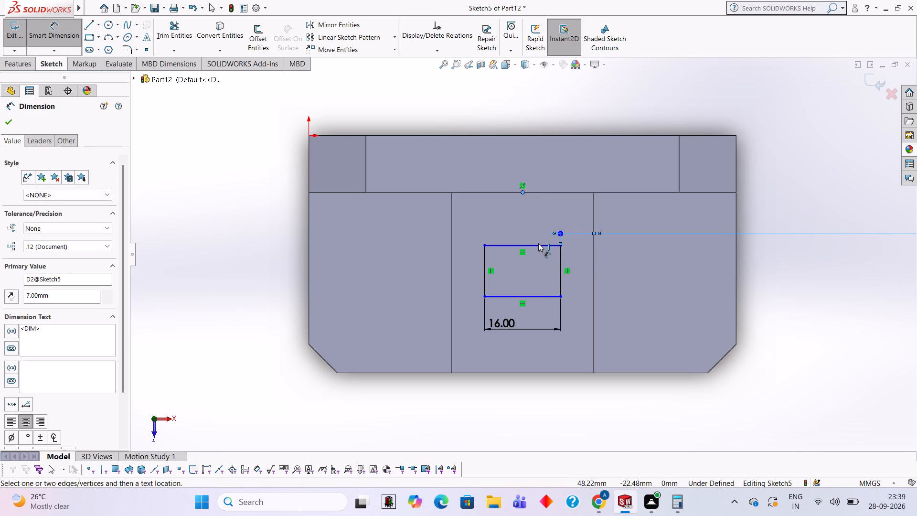
left_click(540, 245)
left_click(790, 214)
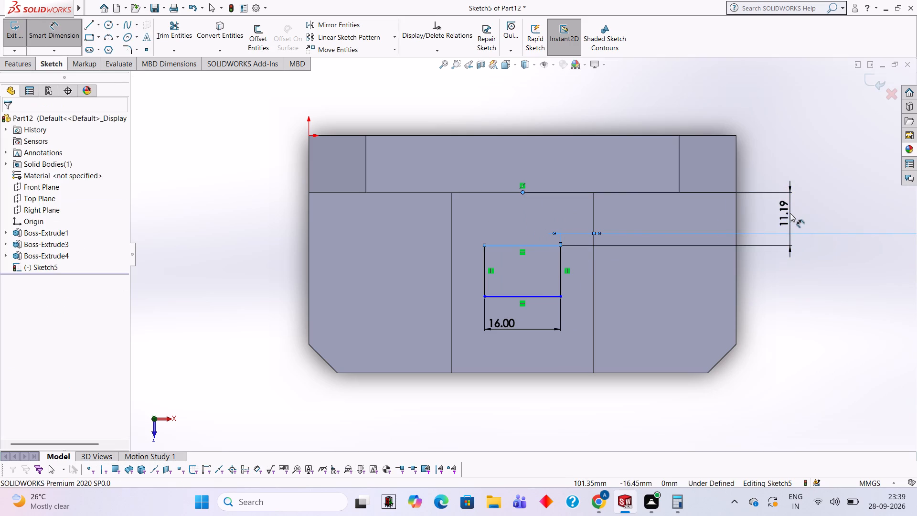
type("10")
key("Return")
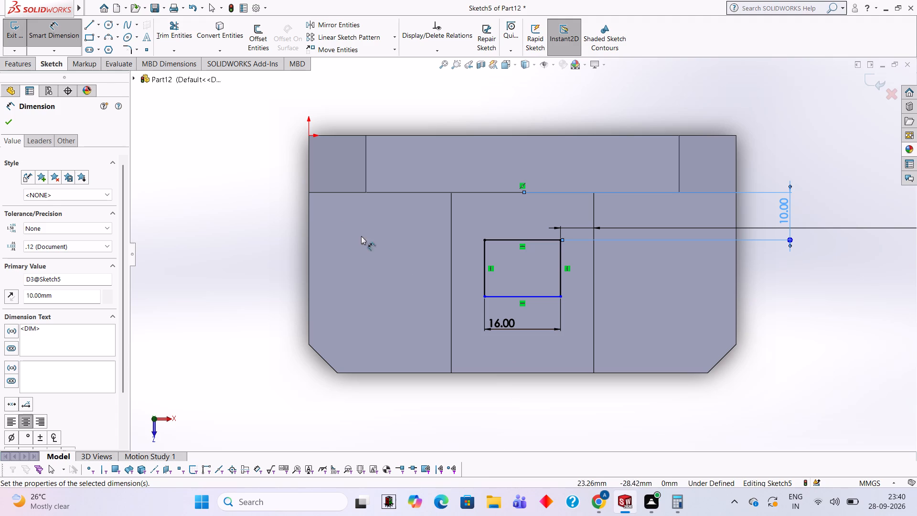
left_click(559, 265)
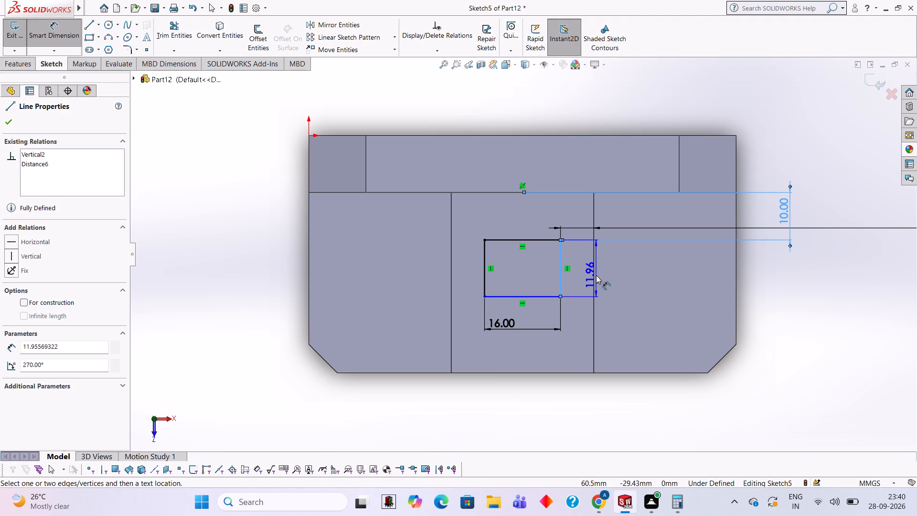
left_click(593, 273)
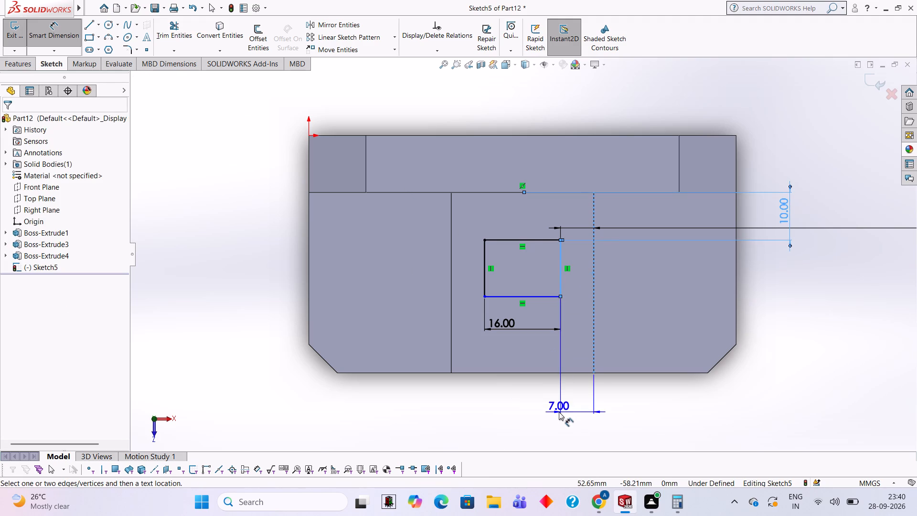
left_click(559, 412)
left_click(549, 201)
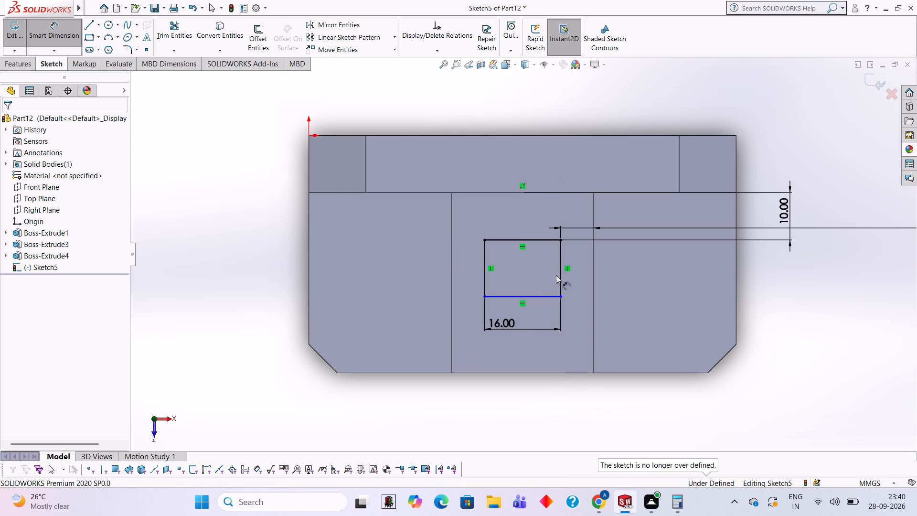
Dimension the rectangle's line farthest from the upright plate 10 mm from the block's front edge.
left_click(528, 297)
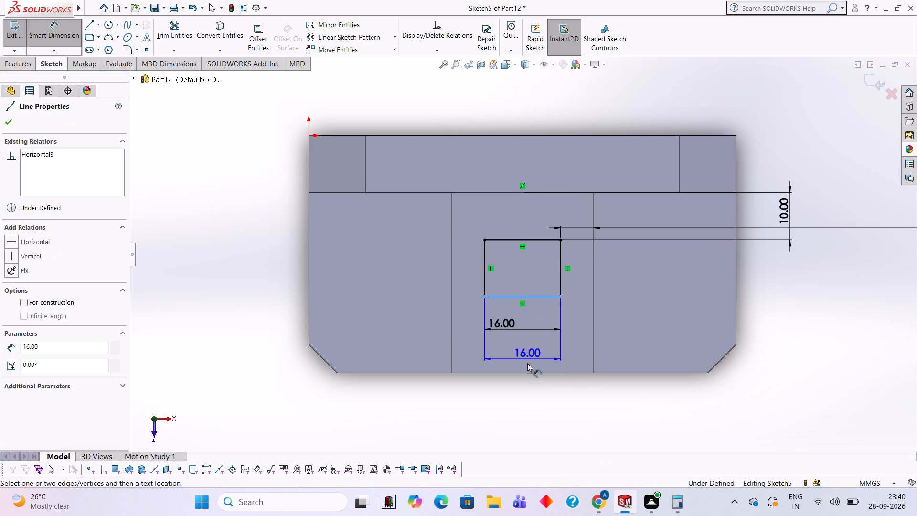
left_click(528, 373)
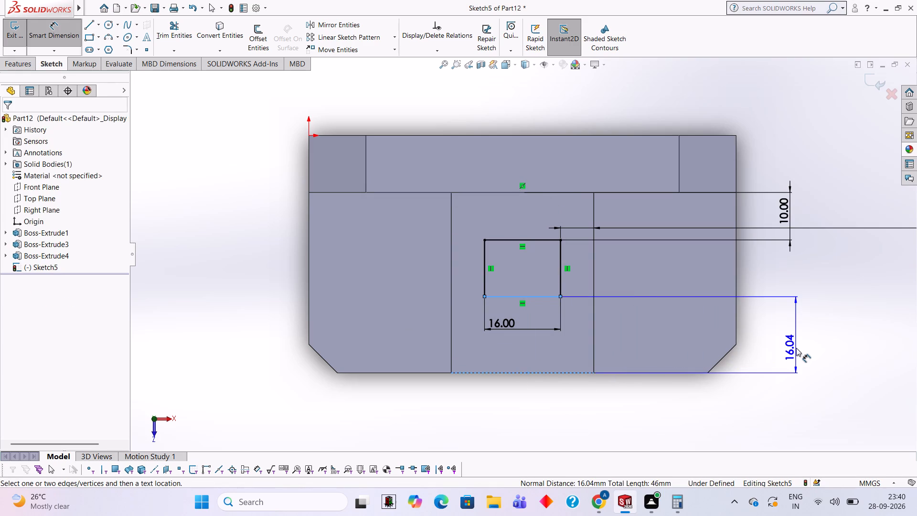
left_click(796, 348)
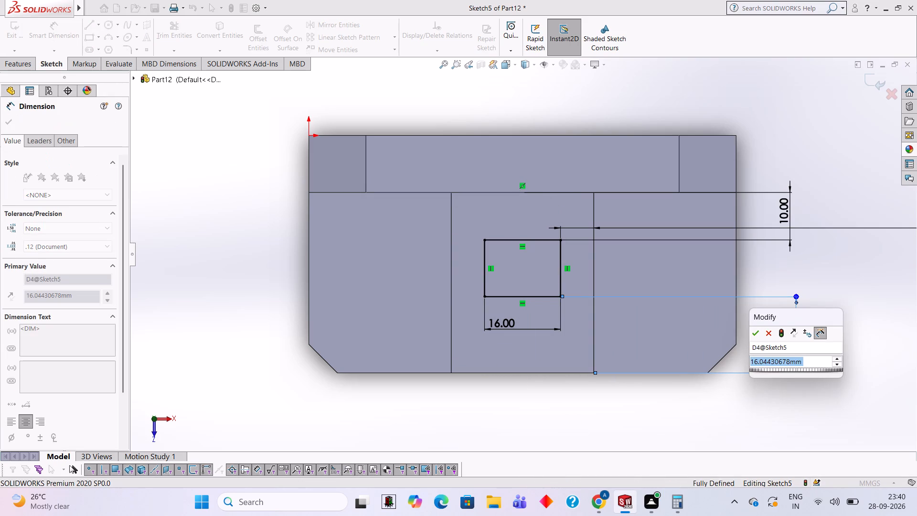
type("10")
key("Return")
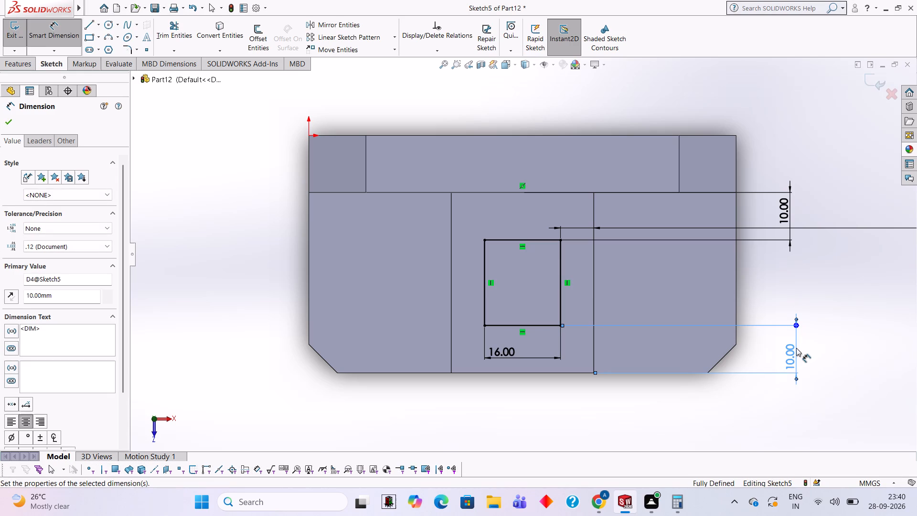
key("Escape")
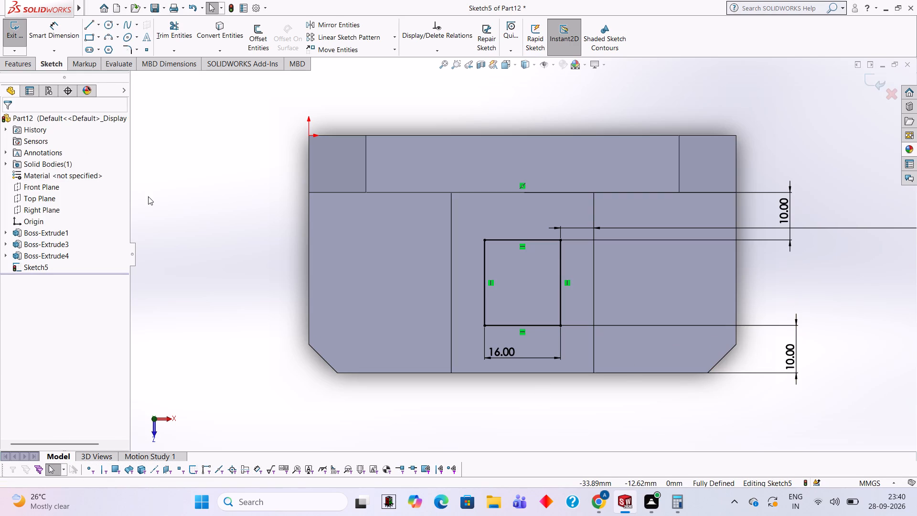
Cut-extrude the rectangle 10 mm blind downward from the raised block's top face to form a pocket.
left_click(13, 61)
left_click(166, 36)
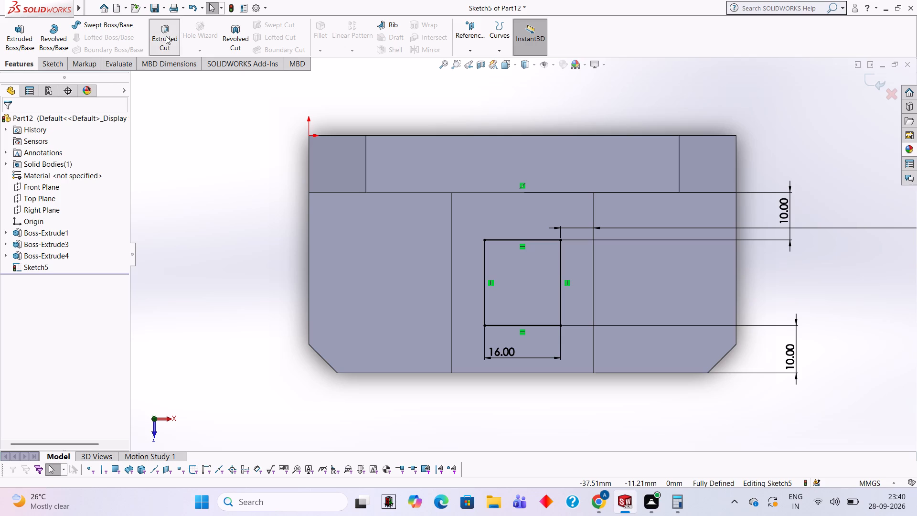
middle_click_drag(261, 251, 248, 172)
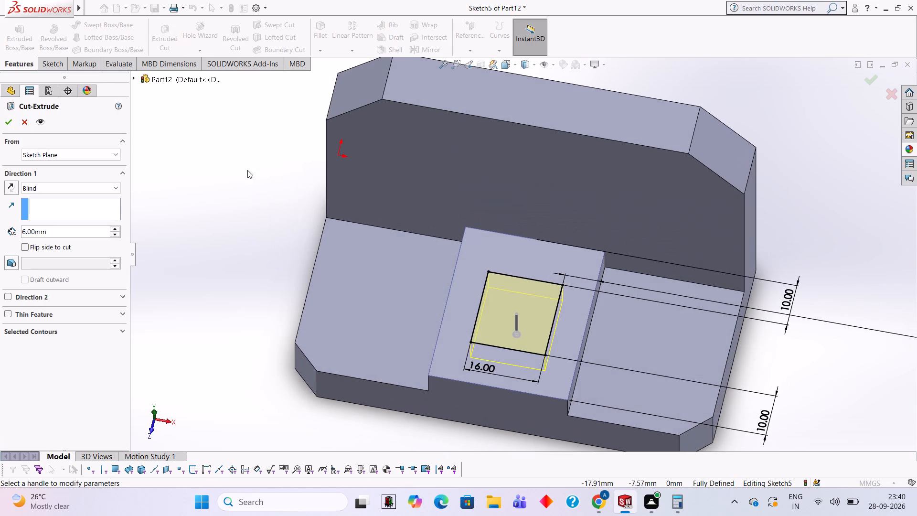
middle_click_drag(256, 311, 228, 230)
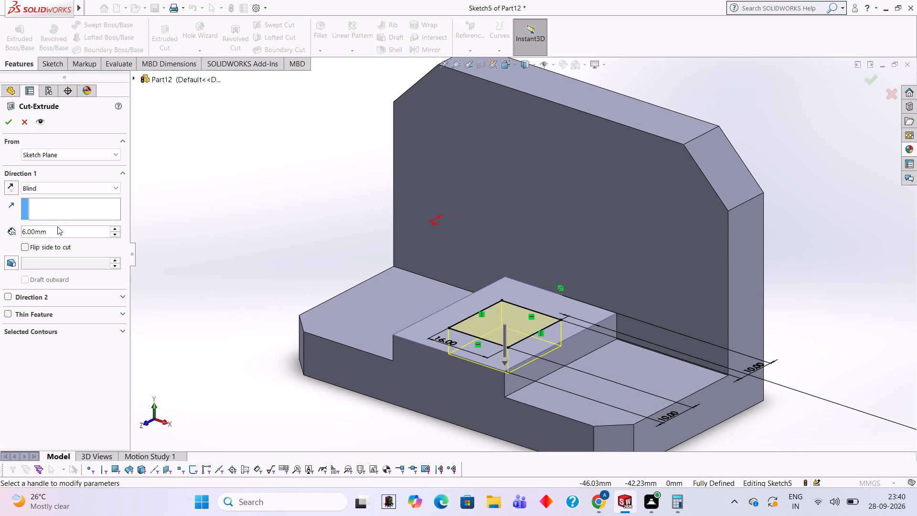
left_click(62, 228)
key("BackSpace")
key("BackSpace")
key("BackSpace")
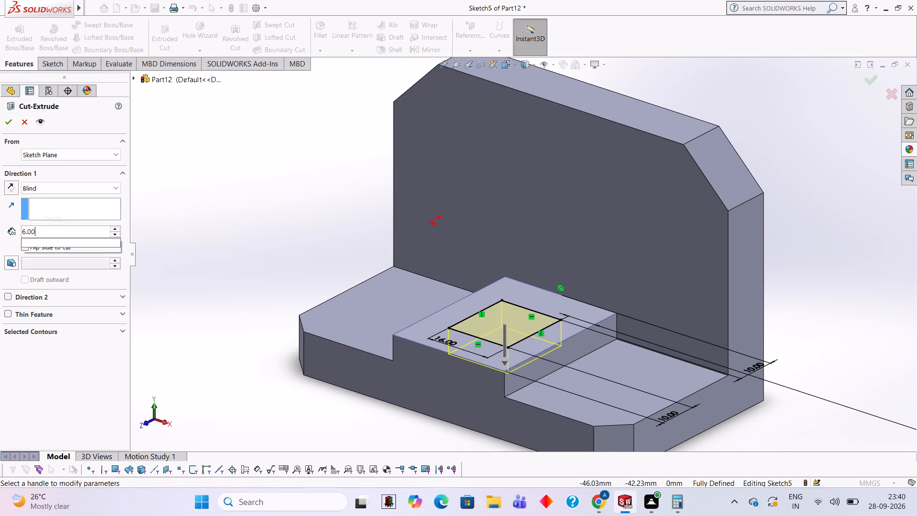
key("BackSpace")
key("BackSpace")
key("BackSpace")
type("10")
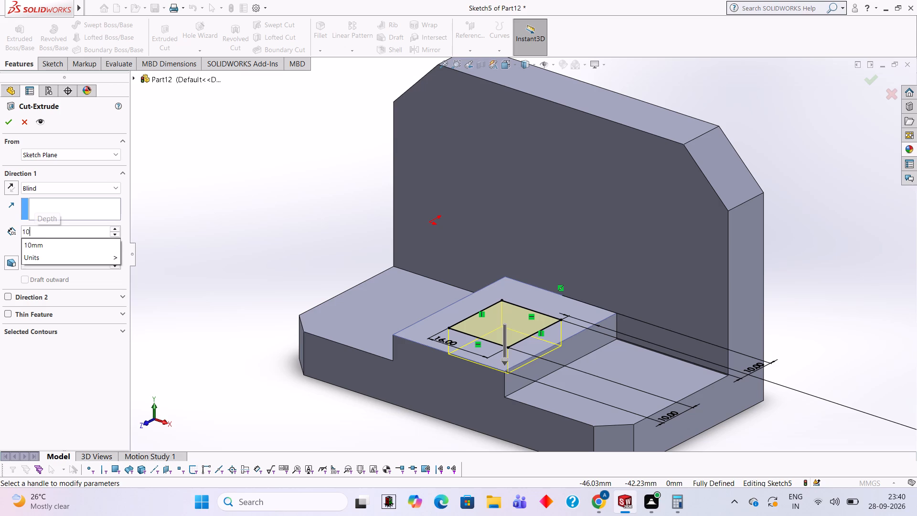
key("Return")
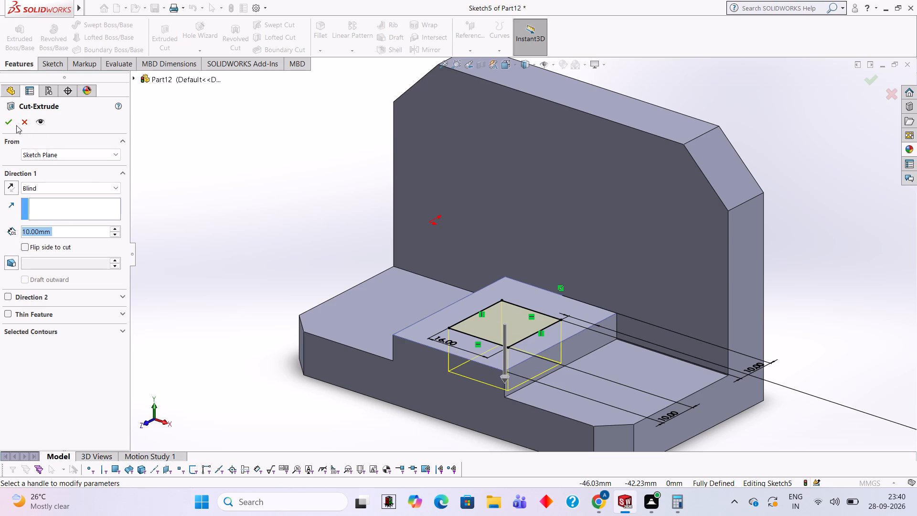
left_click(12, 125)
left_click(169, 168)
On a new sketch on the L-shaped end face at the origin side, draw a 32 mm vertical line up from the inner corner.
middle_click_drag(258, 208, 304, 227)
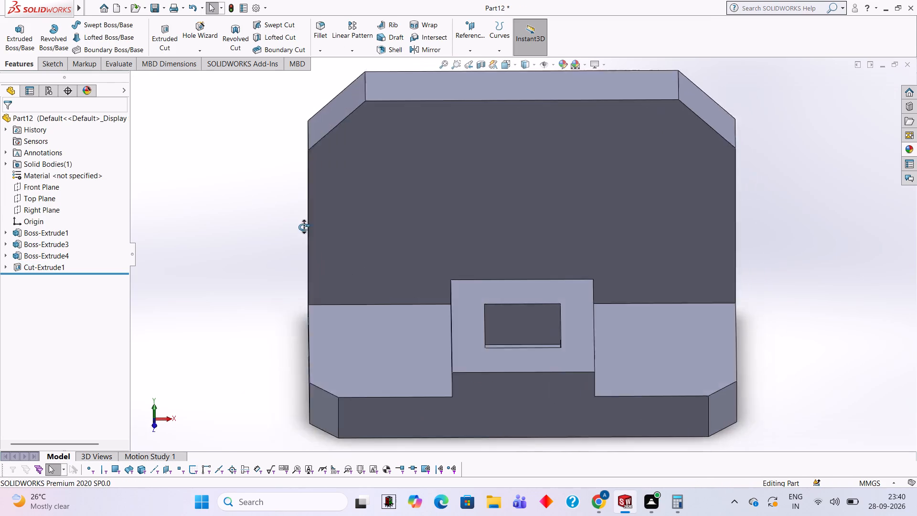
middle_click_drag(304, 227, 296, 271)
middle_click_drag(282, 230, 284, 212)
middle_click_drag(222, 231, 242, 214)
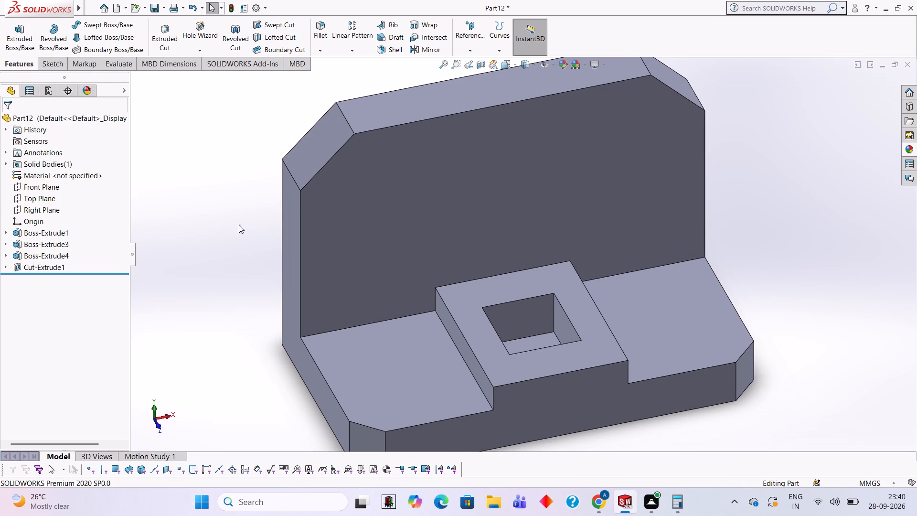
middle_click_drag(183, 218, 217, 210)
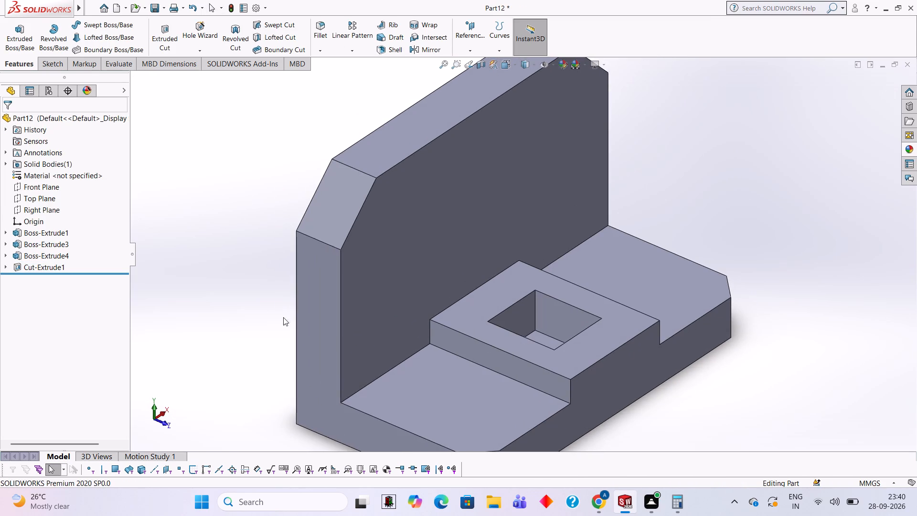
left_click(308, 311)
left_click(353, 285)
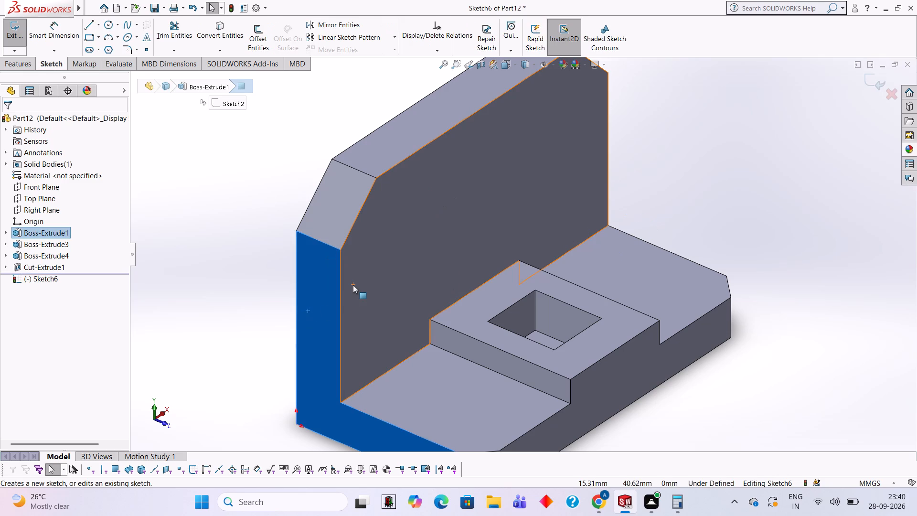
key("ctrl+8")
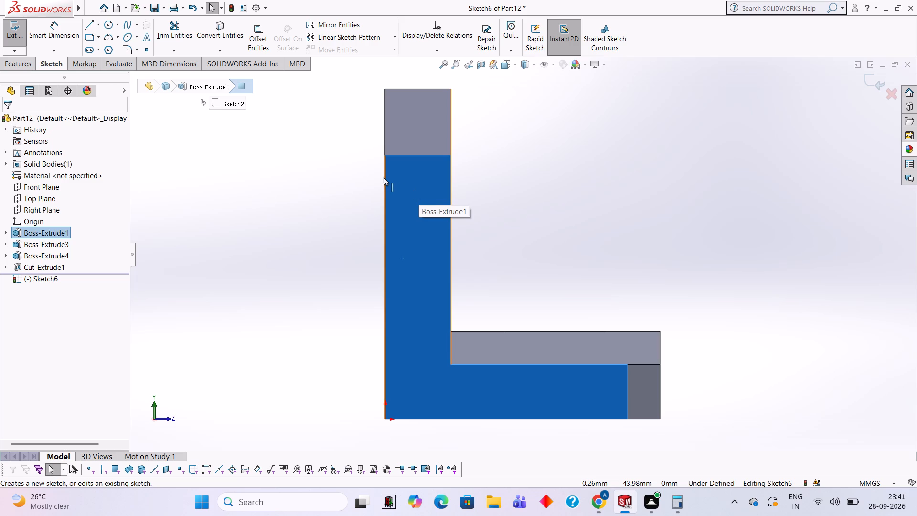
left_click(90, 21)
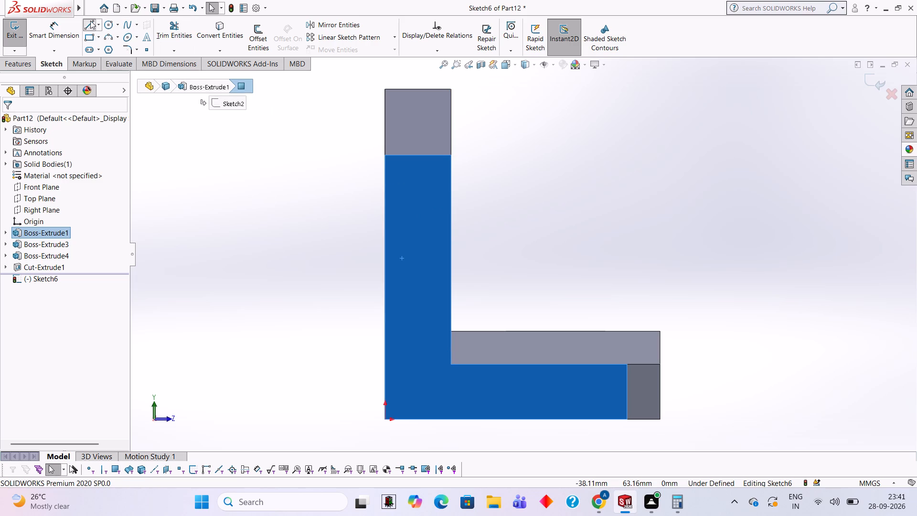
left_click(450, 366)
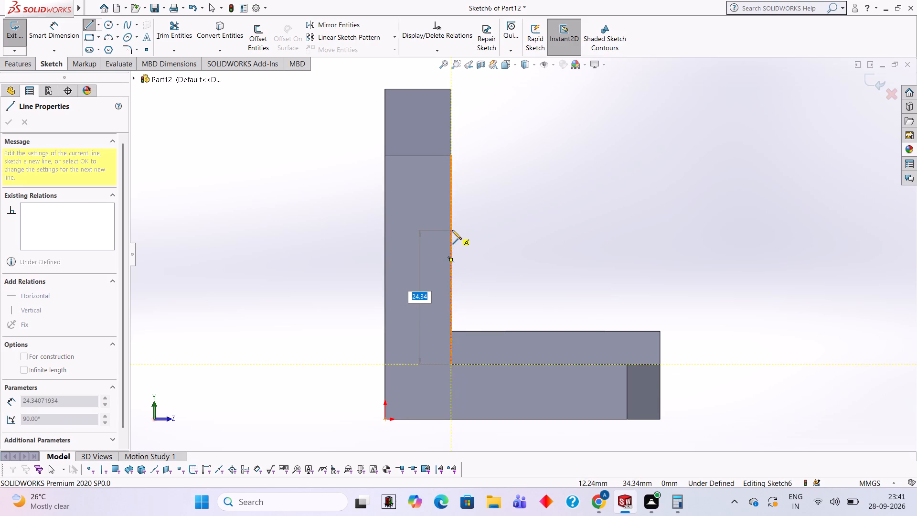
type("32")
key("Return")
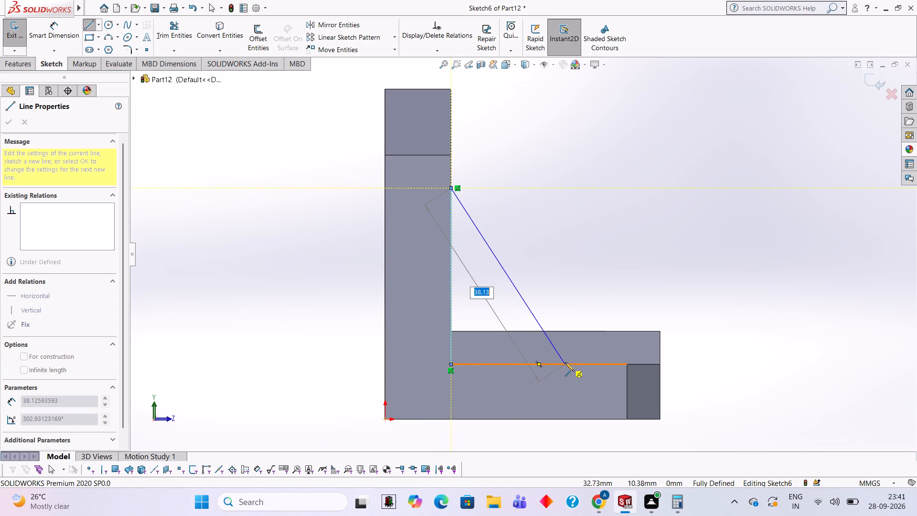
key("Escape")
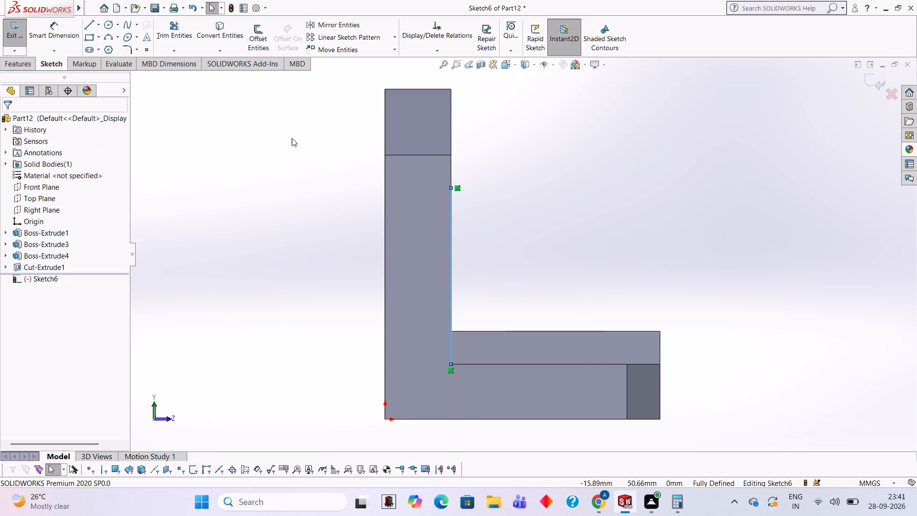
Draw a 25 mm horizontal line along the base from the inner corner and close the triangle to the vertical line's top end.
left_click(88, 25)
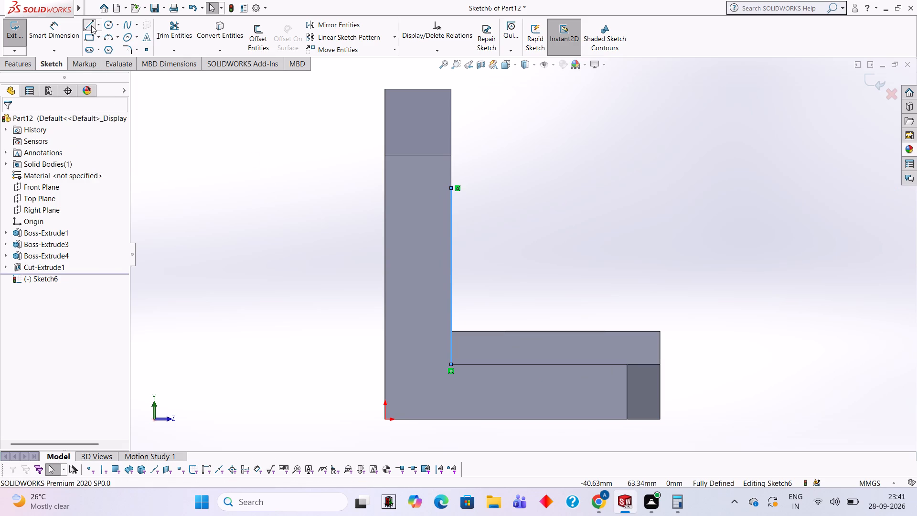
left_click(451, 364)
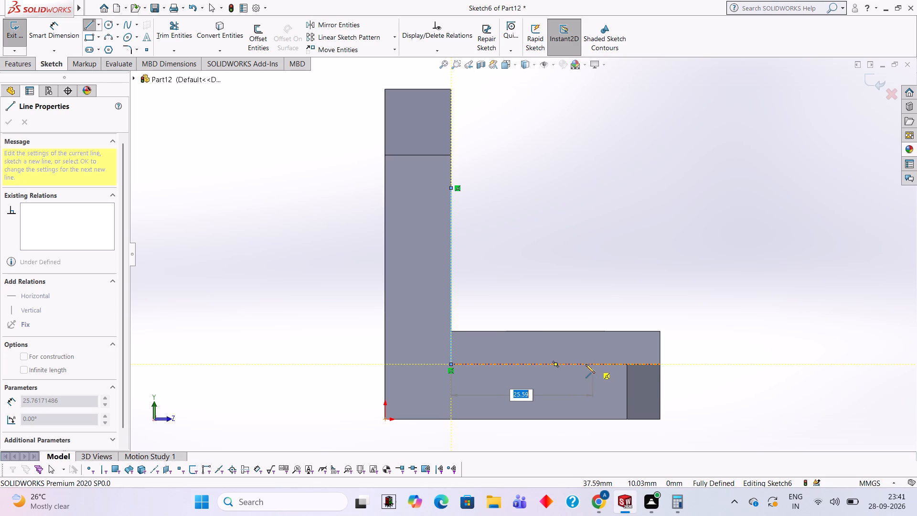
type("25")
key("Return")
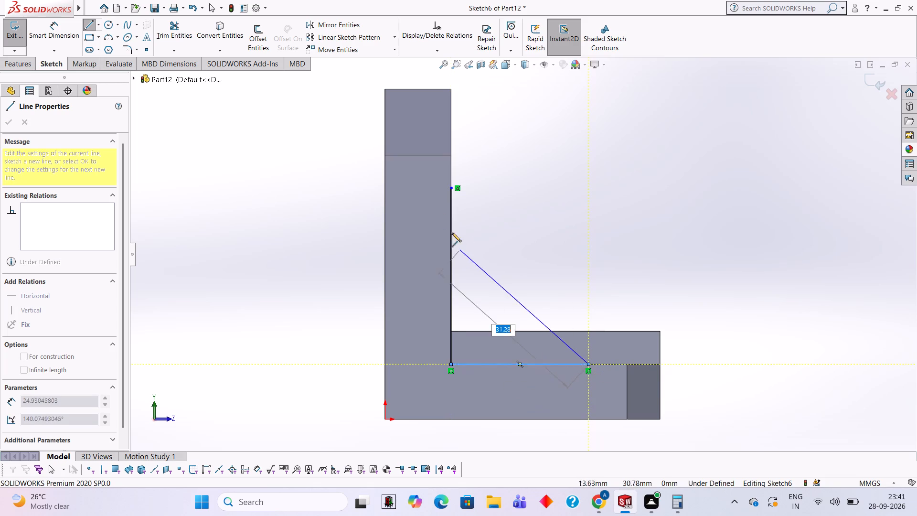
left_click(451, 187)
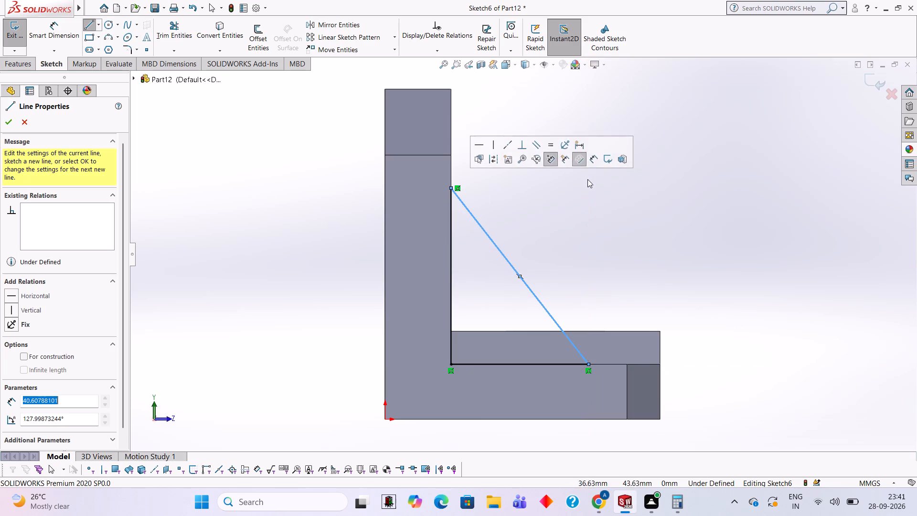
Boss-extrude the triangle 20 mm blind, reversed inward over the base, as a merged corner rib.
middle_click_drag(600, 202, 554, 280)
scroll(538, 293, "up", 2)
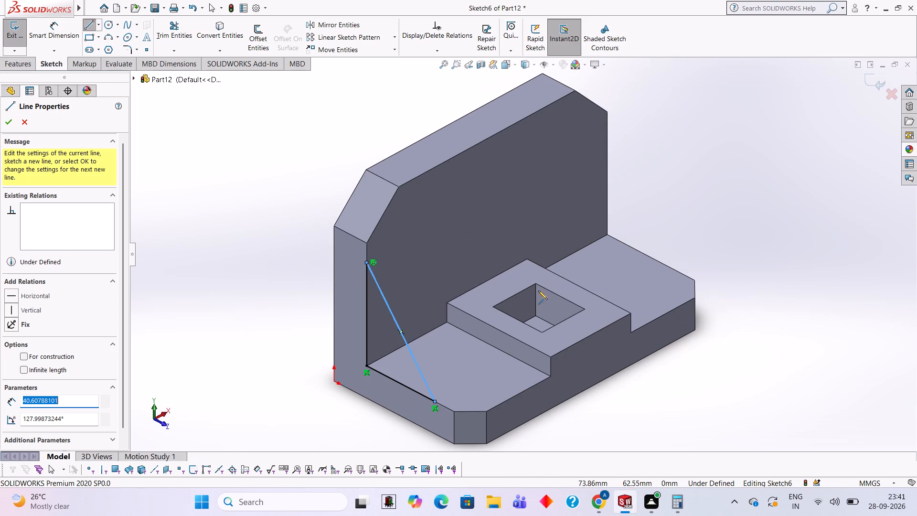
left_click(6, 69)
left_click(23, 34)
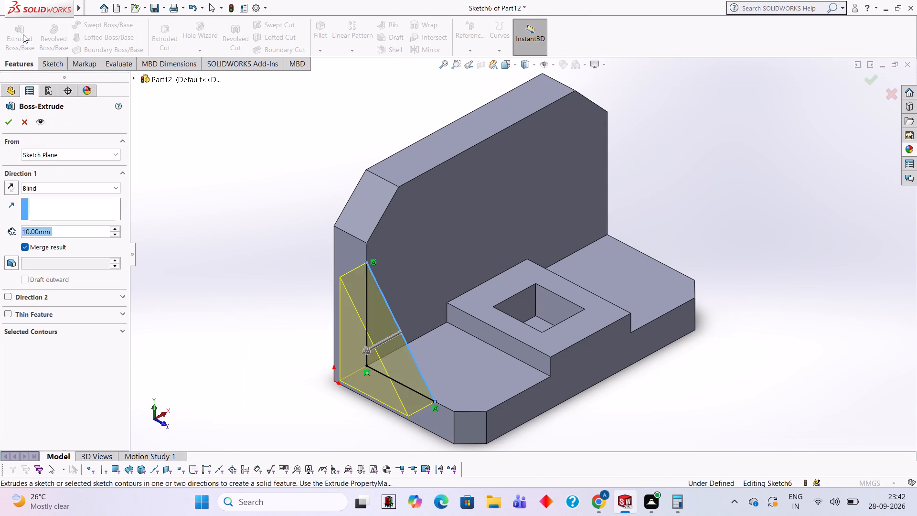
left_click(14, 184)
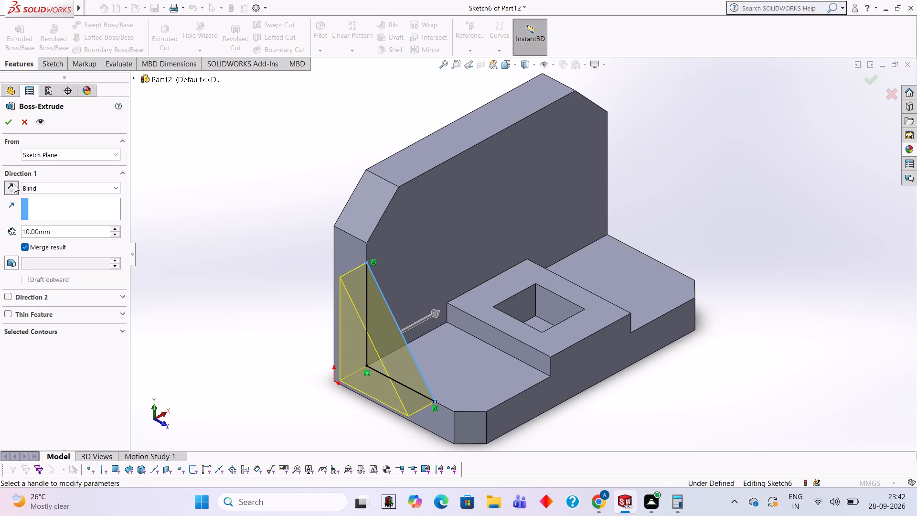
key("2")
key("0")
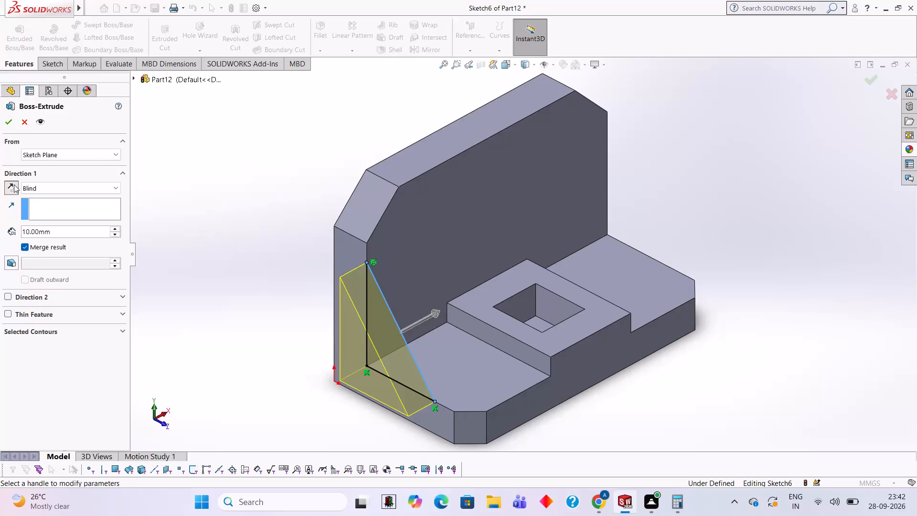
left_click(72, 237)
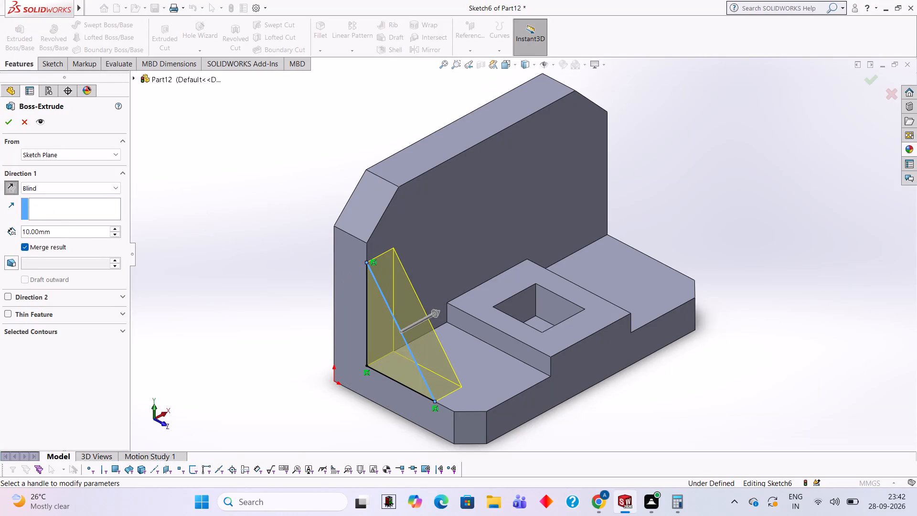
left_click(73, 233)
type("20")
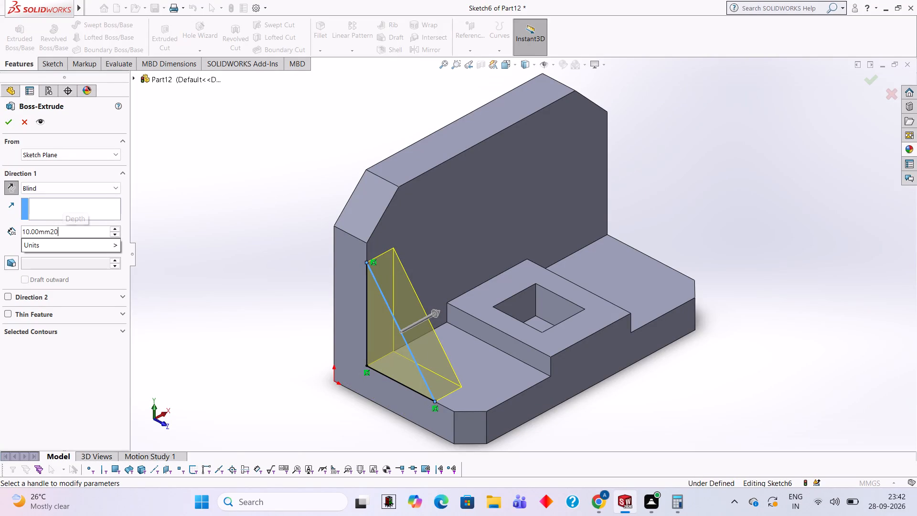
key("BackSpace")
key("BackSpace")
key("BackSpace")
key("BackSpace")
key("BackSpace")
key("BackSpace")
key("BackSpace")
key("BackSpace")
key("BackSpace")
key("BackSpace")
key("BackSpace")
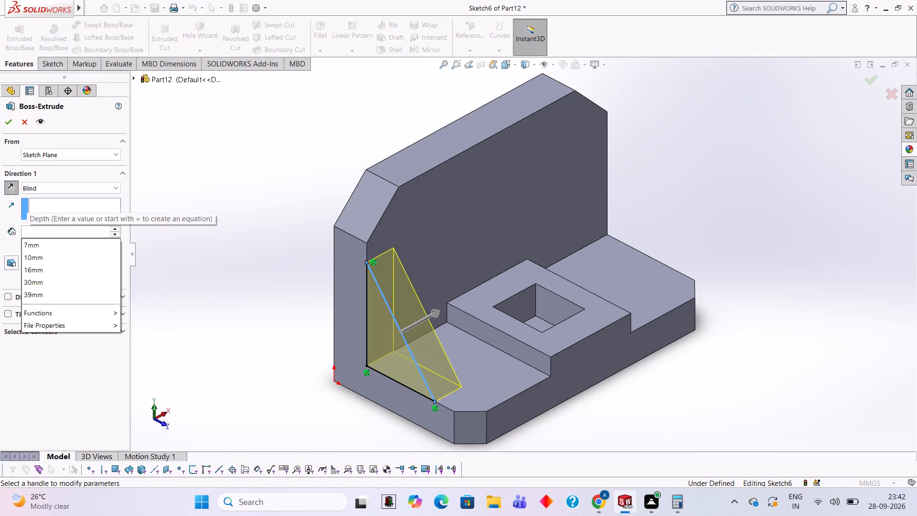
type("20")
key("Return")
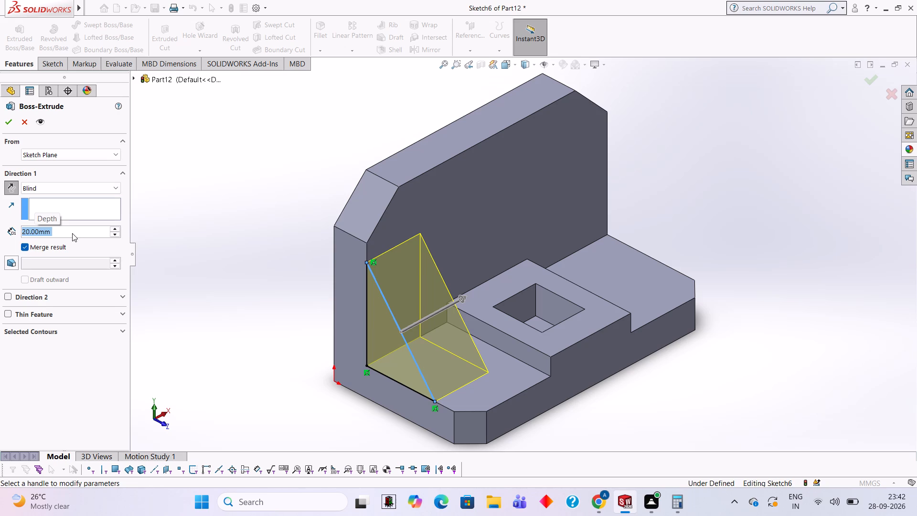
left_click(12, 125)
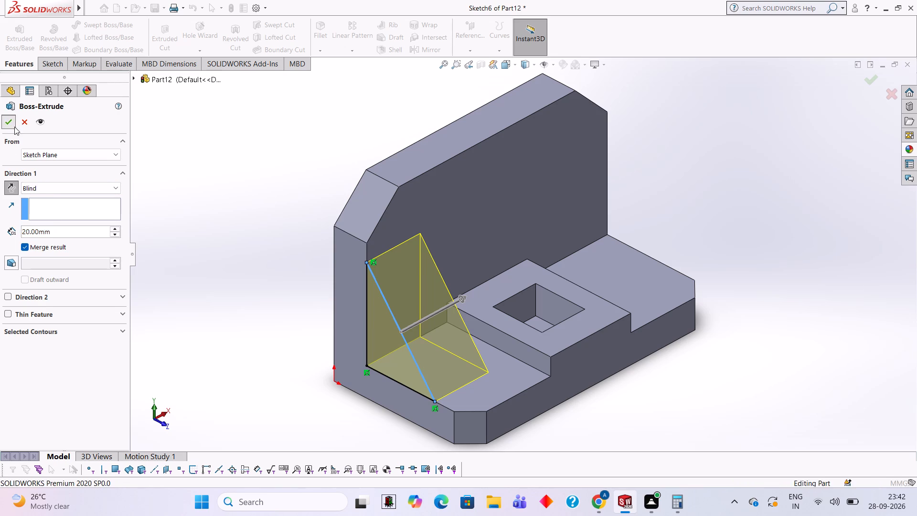
left_click(668, 174)
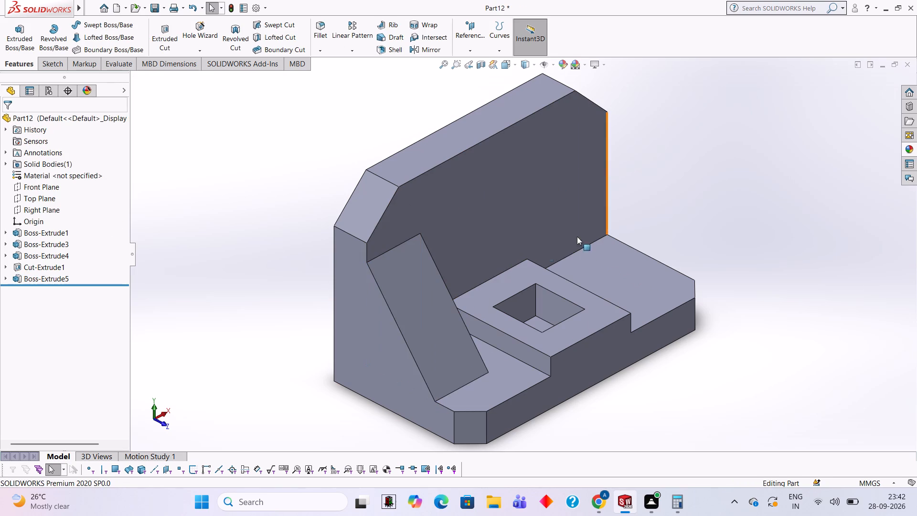
On a new sketch on the opposite L-shaped end face, draw a vertical line from the inner corner up to the existing rib's top point.
middle_click_drag(687, 175, 526, 165)
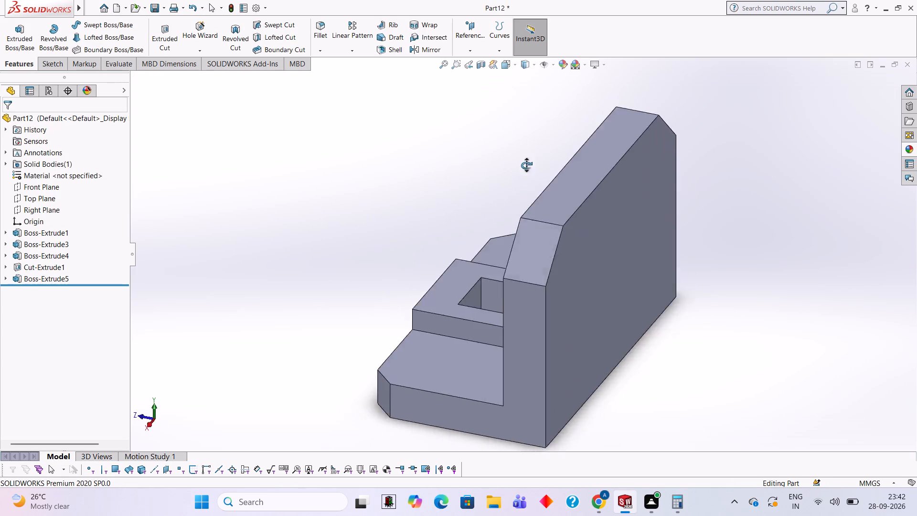
middle_click_drag(526, 165, 537, 165)
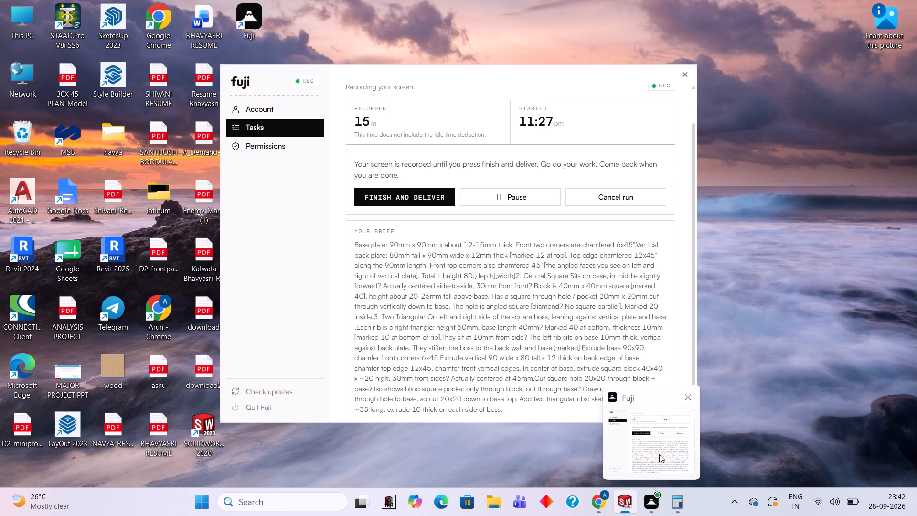
left_click(556, 350)
left_click(597, 325)
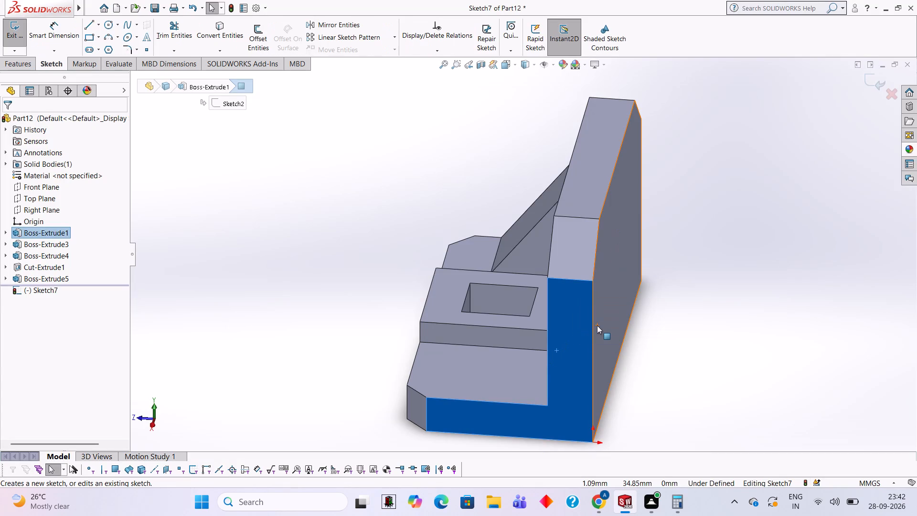
key("ctrl+8")
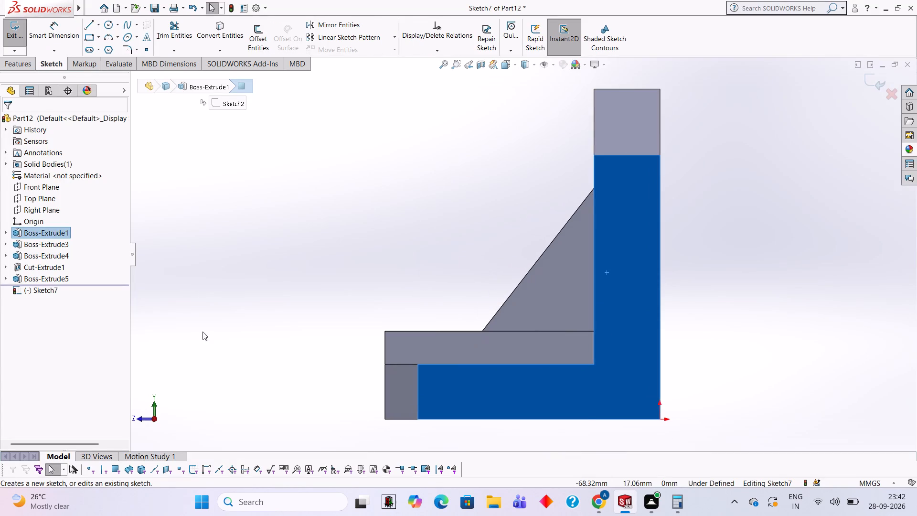
left_click(89, 27)
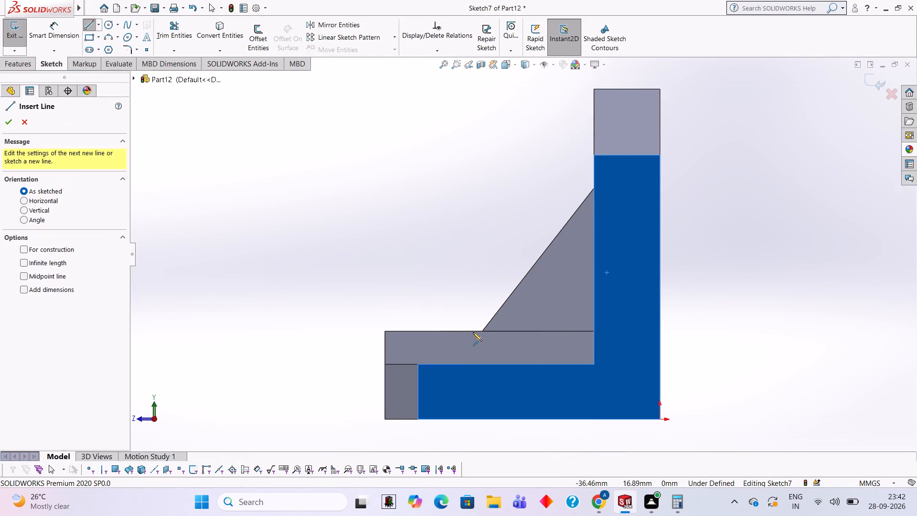
left_click(593, 364)
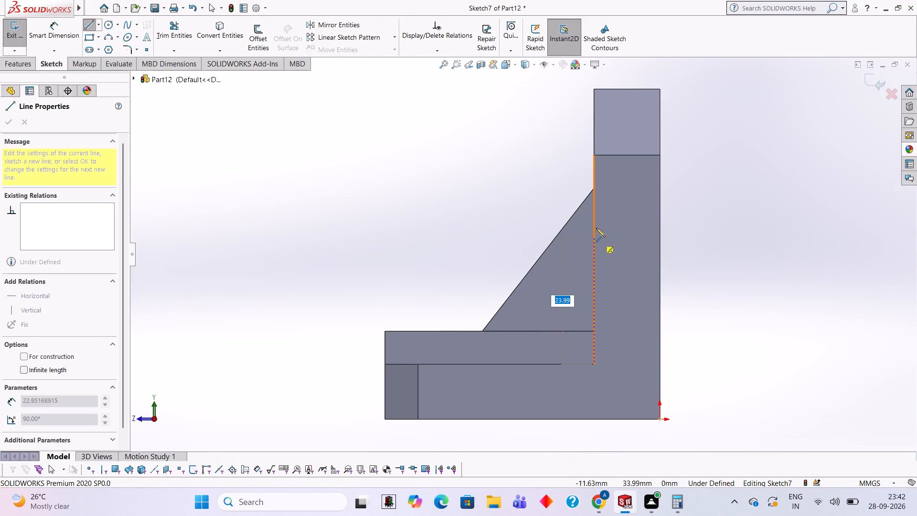
left_click(593, 186)
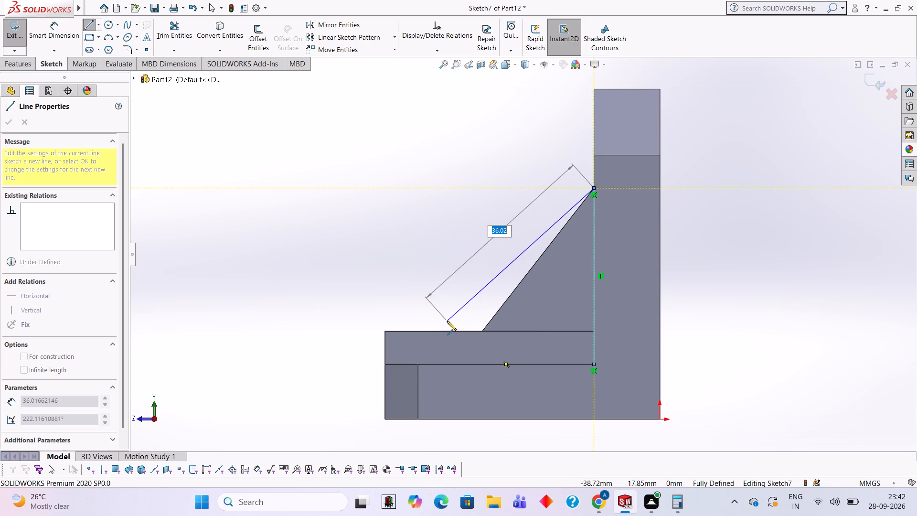
key("Escape")
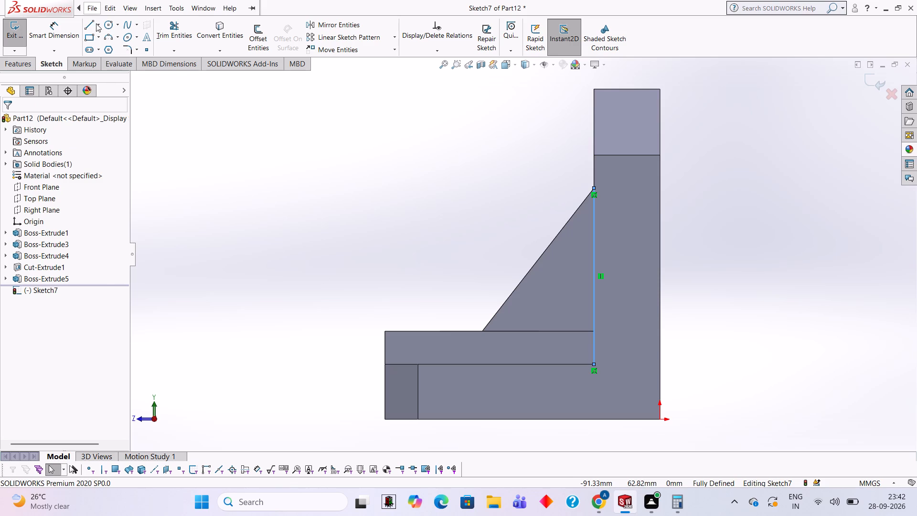
left_click(282, 120)
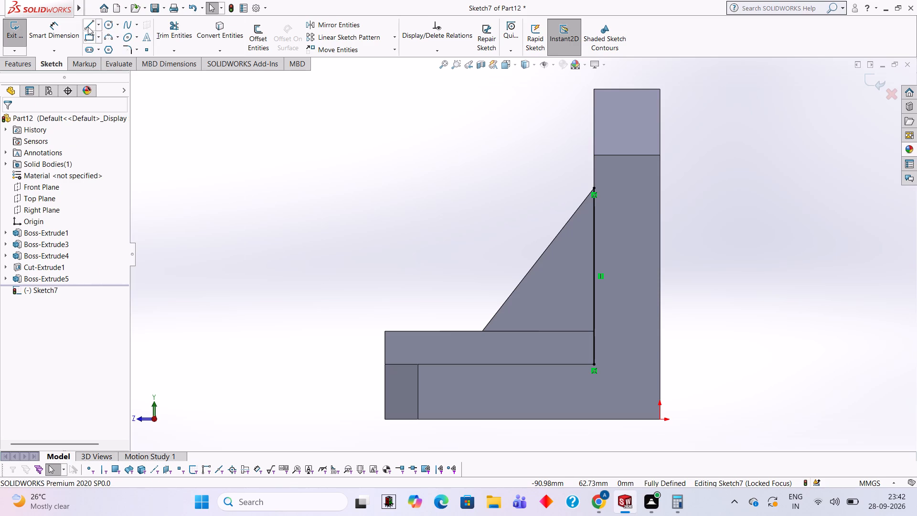
Add a 25 mm horizontal line along the base from the inner corner and close the triangle to the vertical line's top end.
left_click(88, 27)
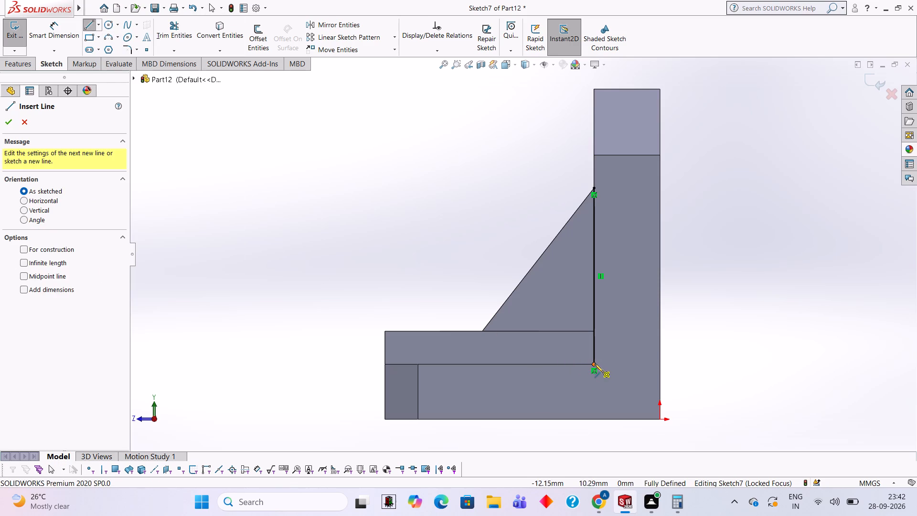
left_click(594, 364)
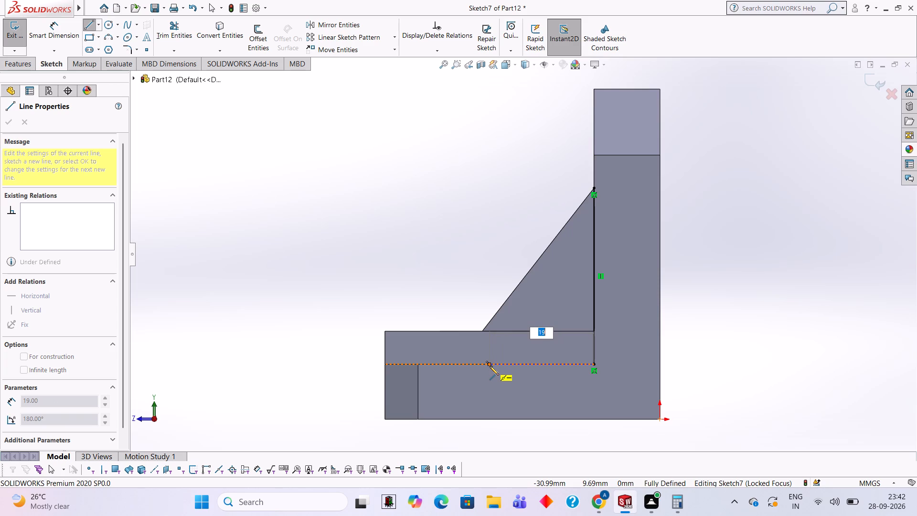
type("25")
key("Return")
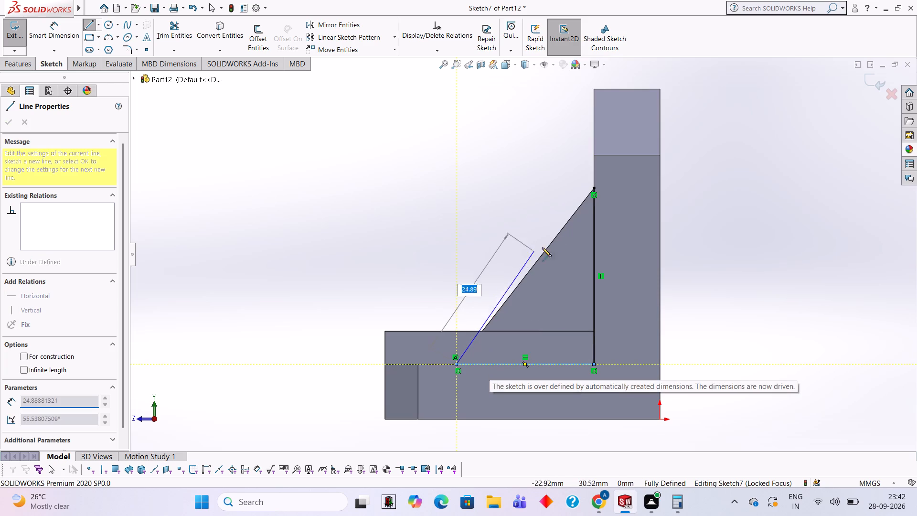
left_click(594, 189)
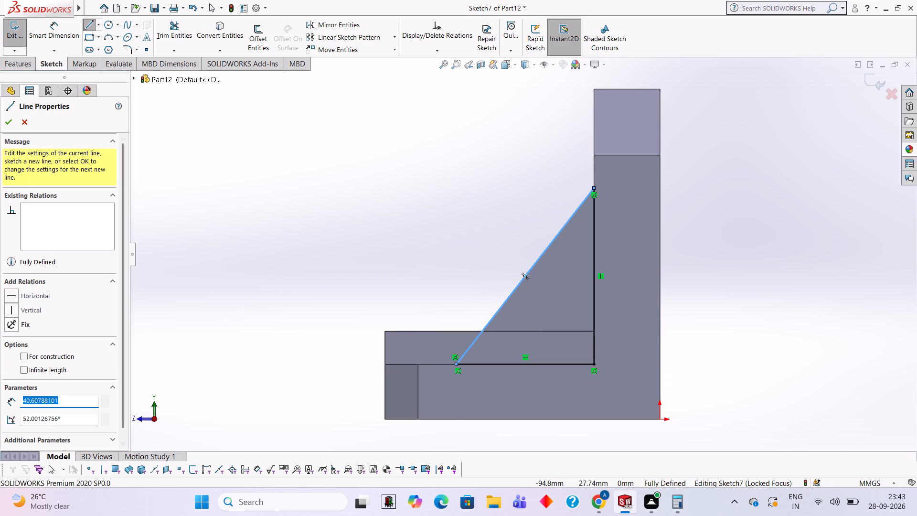
Boss-extrude this second triangle 20 mm blind, reversed inward over the base, as a merged rib.
left_click(19, 67)
left_click(24, 43)
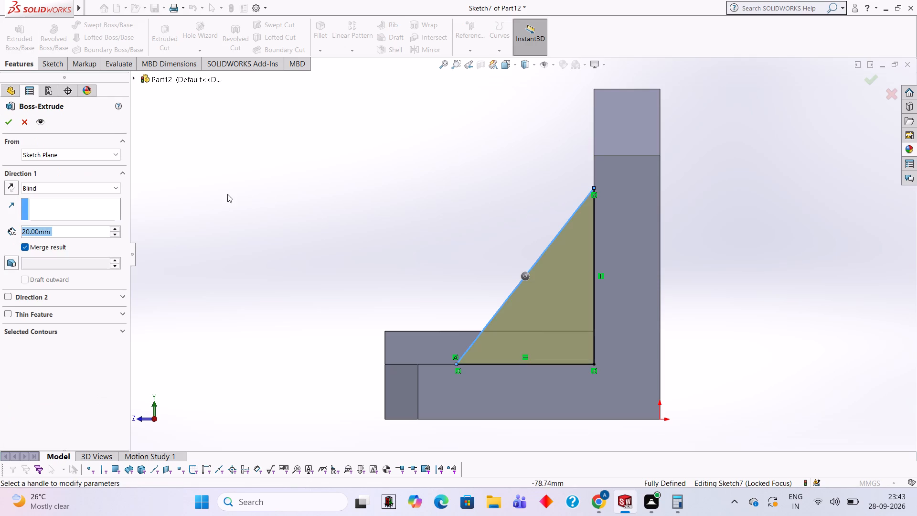
middle_click_drag(228, 193, 253, 300)
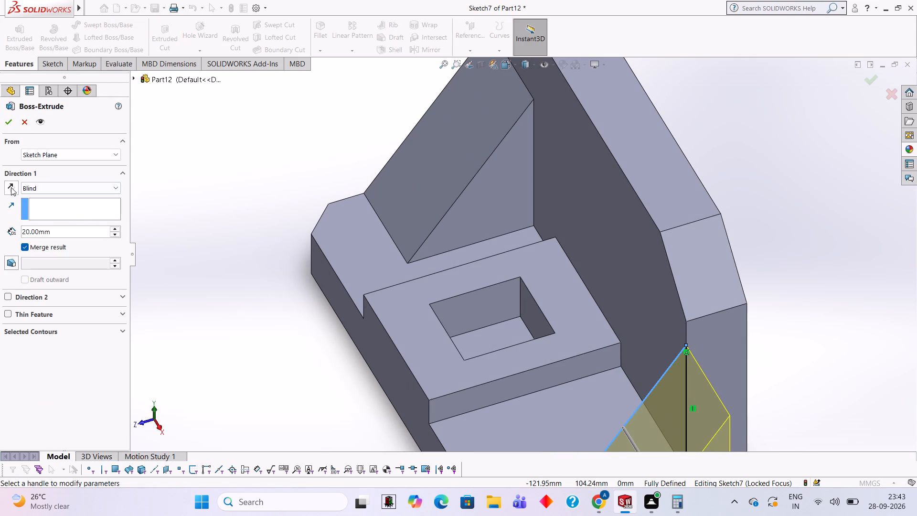
left_click(11, 187)
left_click(6, 119)
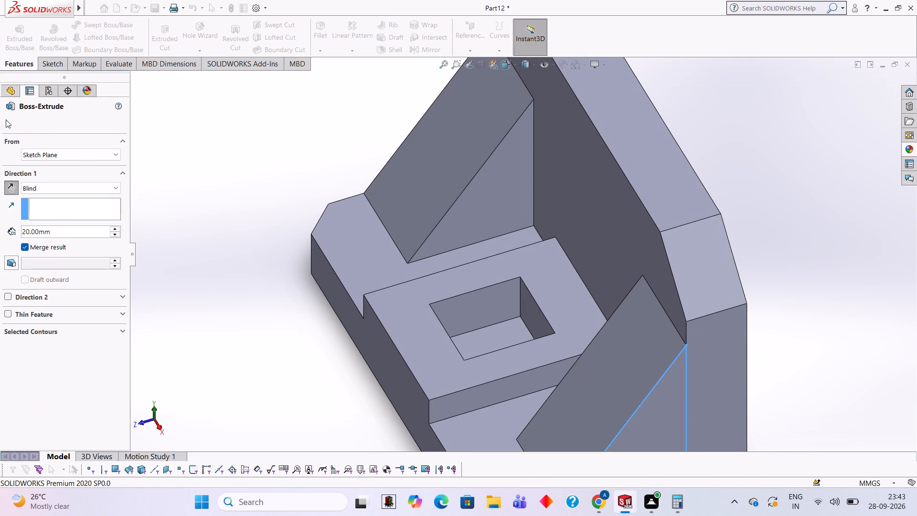
left_click(253, 296)
On a new sketch on one L-shaped end face, draw a triangle over the rib: 32 mm down from its top point, 25 mm along the base, closed along the slope.
scroll(282, 328, "up", 1)
middle_click_drag(284, 352, 276, 312)
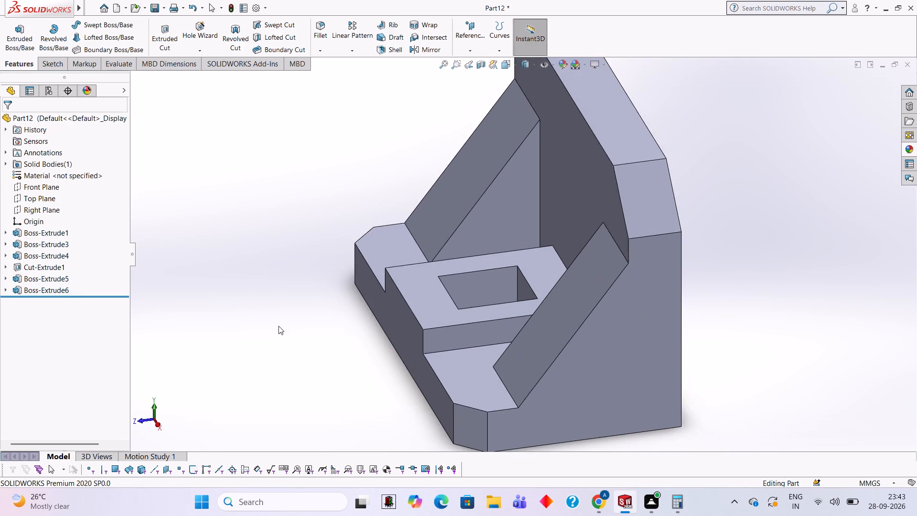
scroll(289, 323, "up", 3)
left_click(576, 315)
left_click(617, 289)
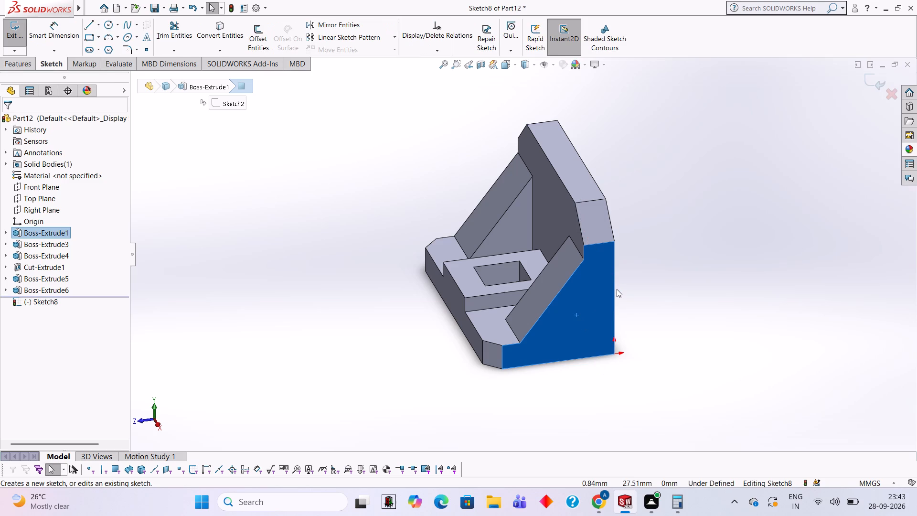
key("ctrl+8")
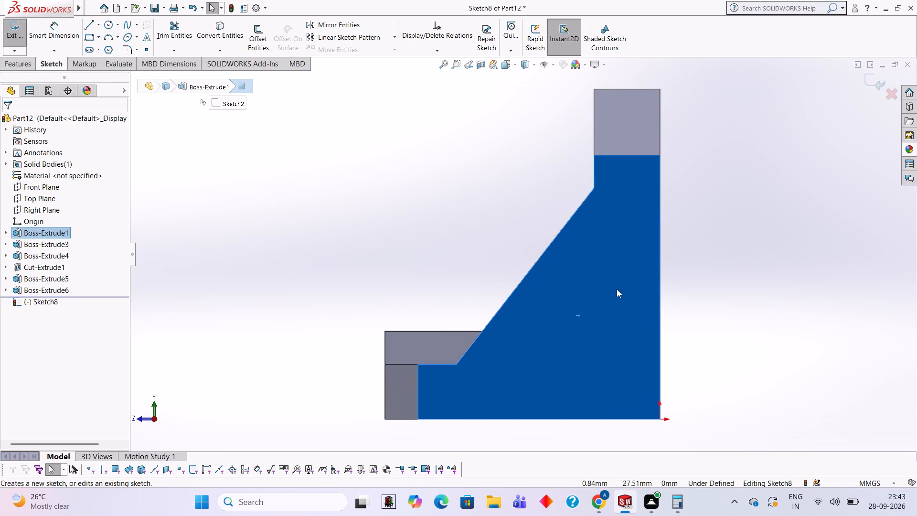
left_click(91, 22)
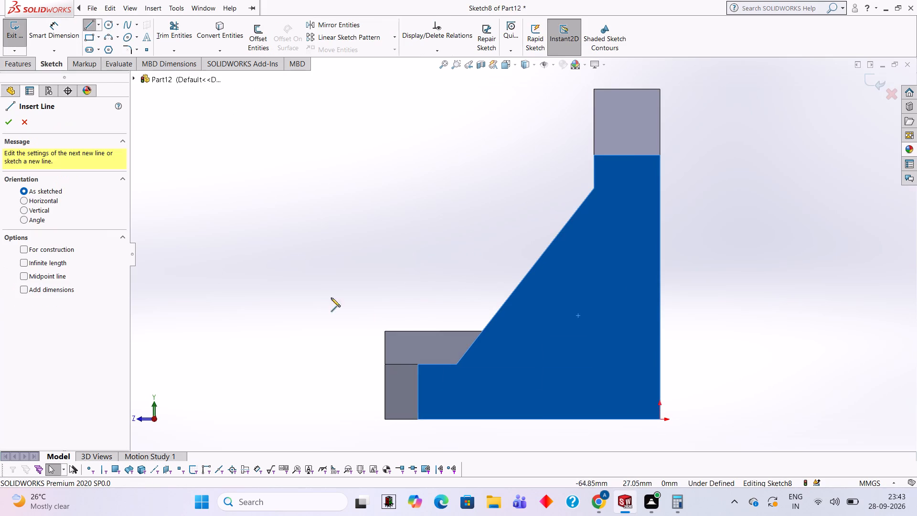
left_click(593, 187)
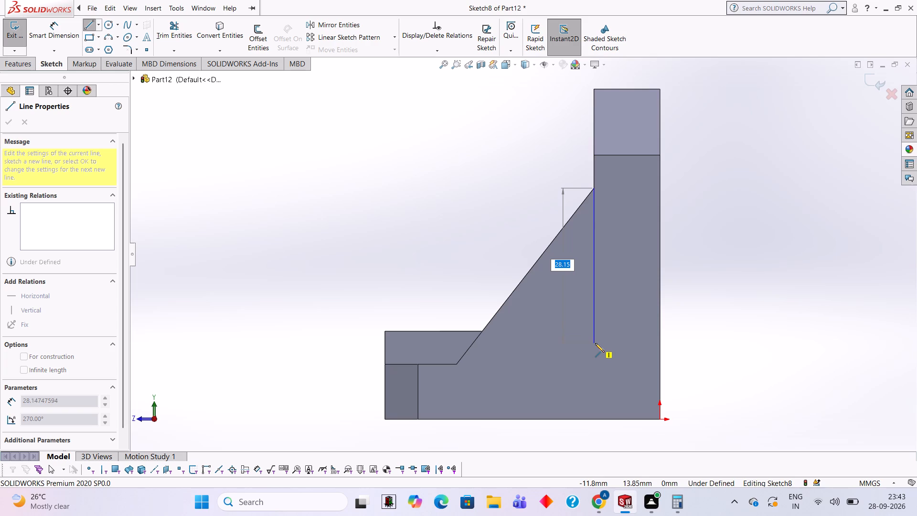
type("32")
key("Return")
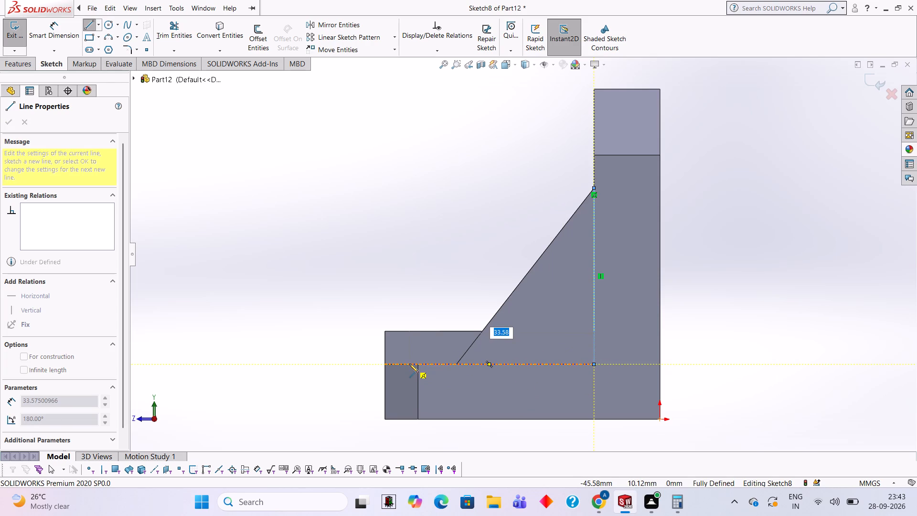
type("25")
key("Return")
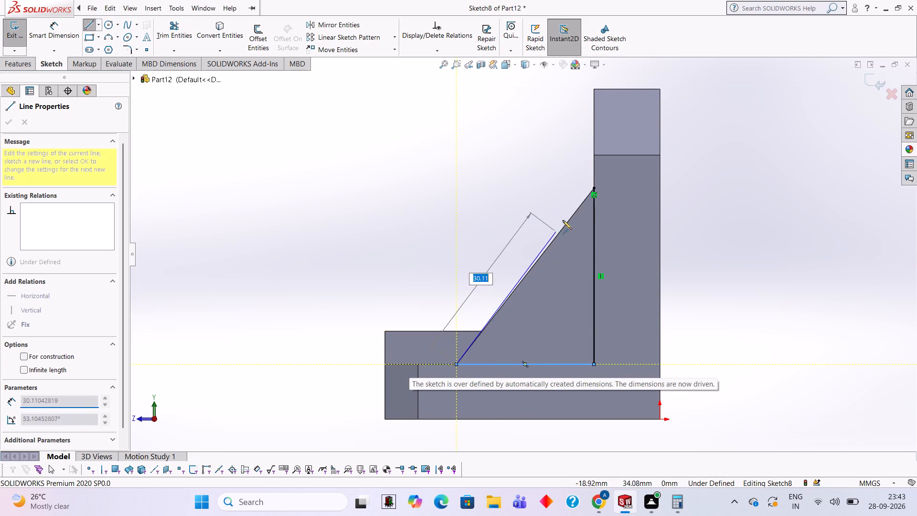
left_click(594, 189)
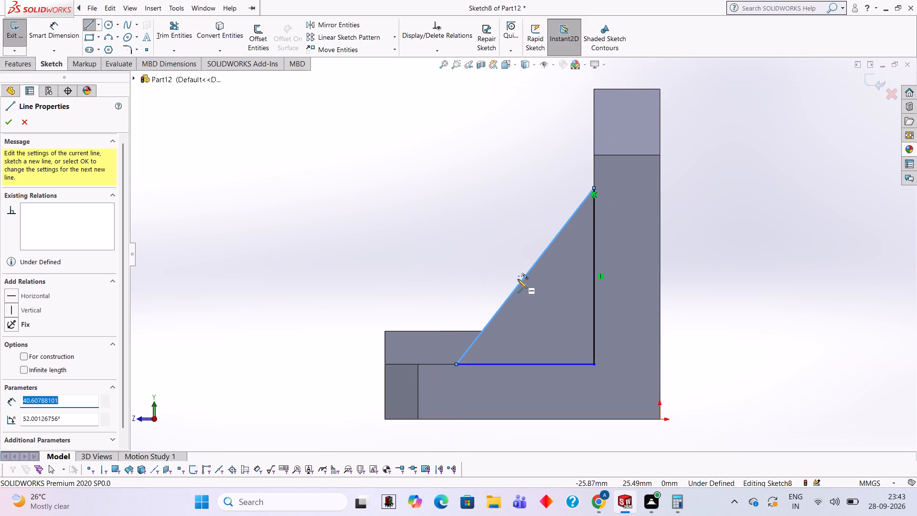
key("Escape")
Extrude-cut the triangle 10 mm blind into the rib to thin it from the outer side.
left_click(30, 65)
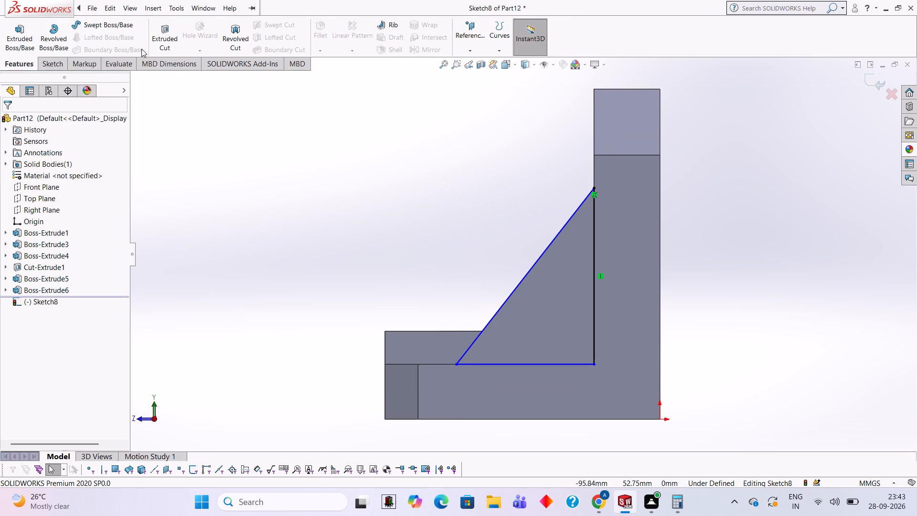
left_click(160, 43)
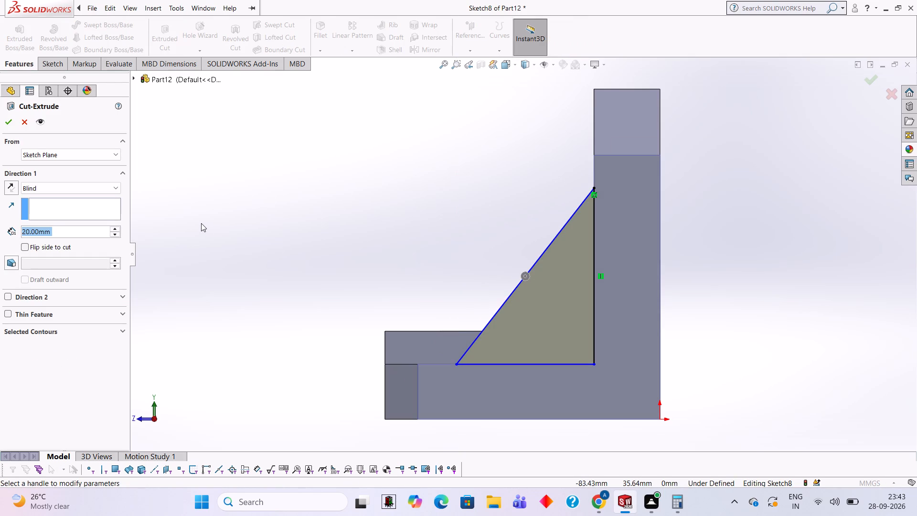
type("10")
key("Return")
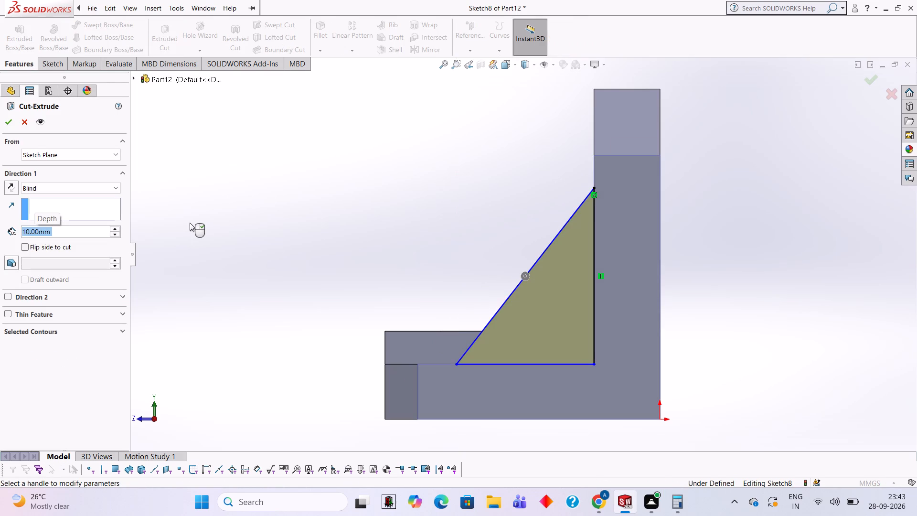
left_click(11, 119)
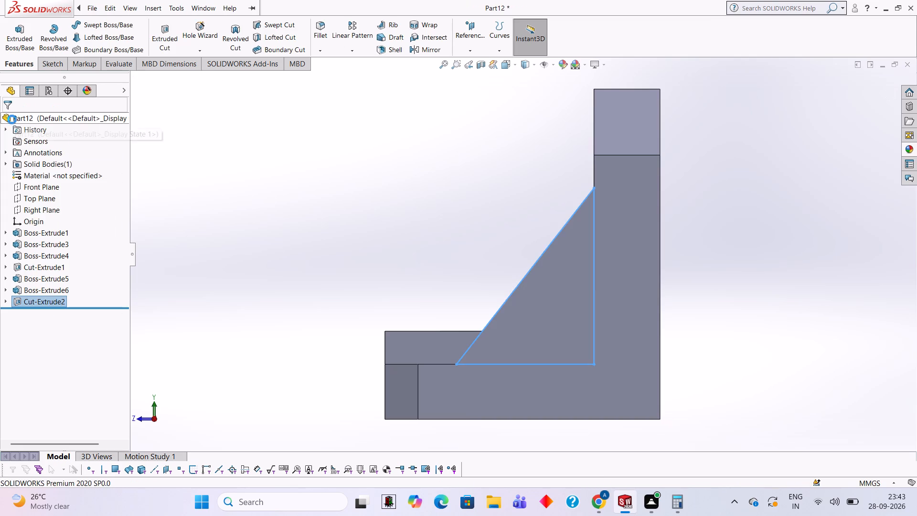
On a new sketch on the opposite end face, draw the matching rib triangle with a 32 mm vertical line, 25 mm base line and sloped closing line.
left_click_drag(245, 203, 250, 203)
middle_click_drag(252, 203, 435, 221)
left_click(411, 335)
left_click(455, 307)
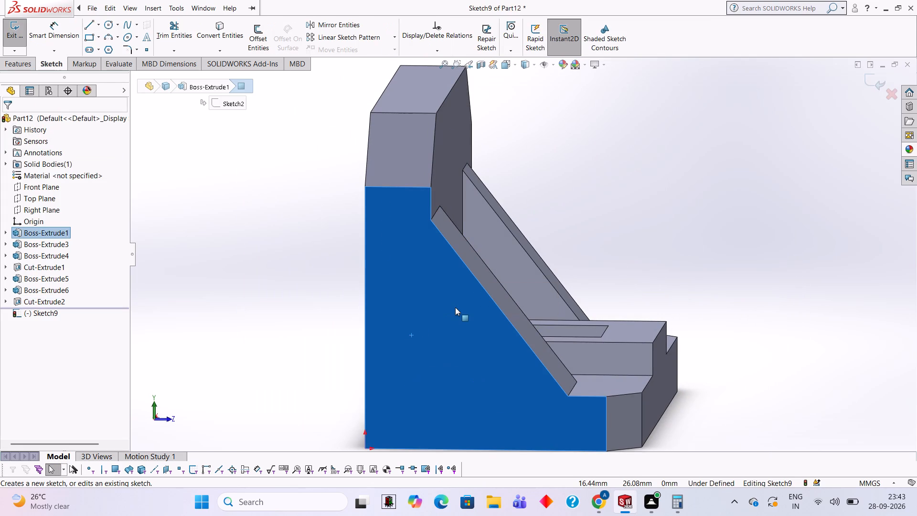
key("ctrl+8")
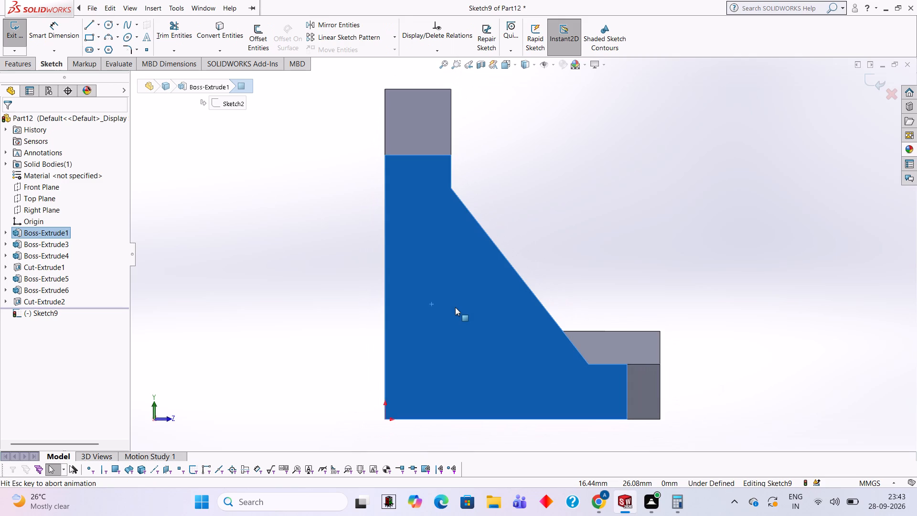
left_click(93, 24)
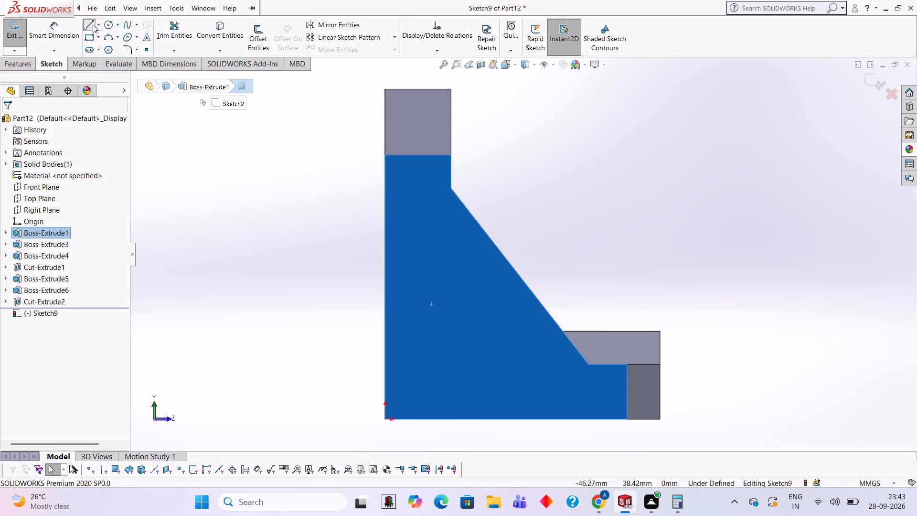
left_click(450, 188)
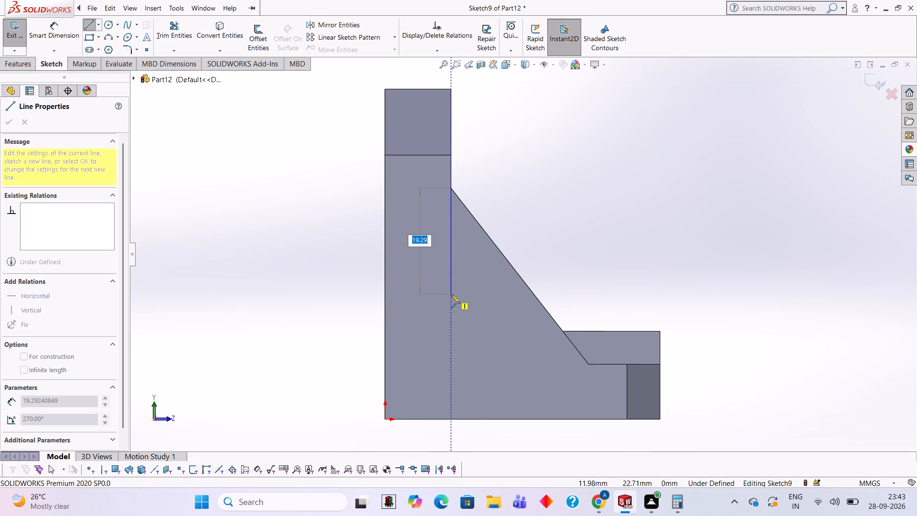
type("32")
key("Return")
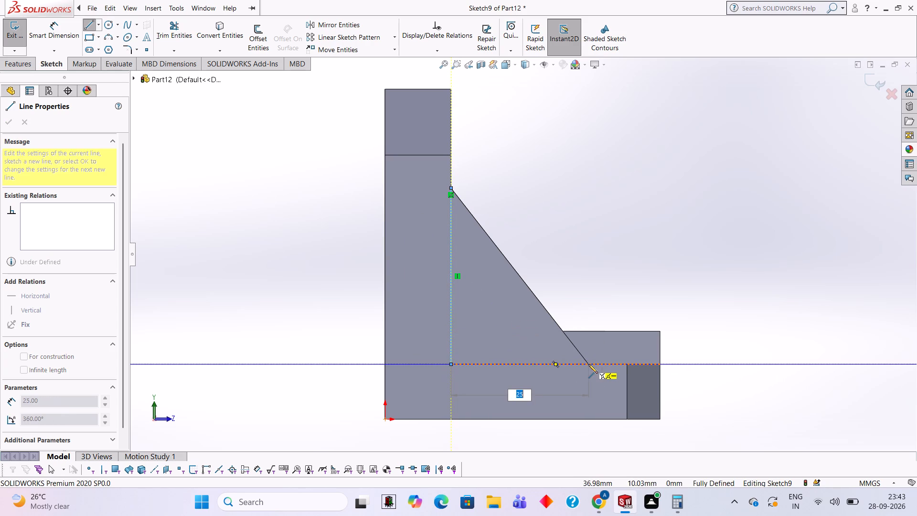
type("25")
key("Return")
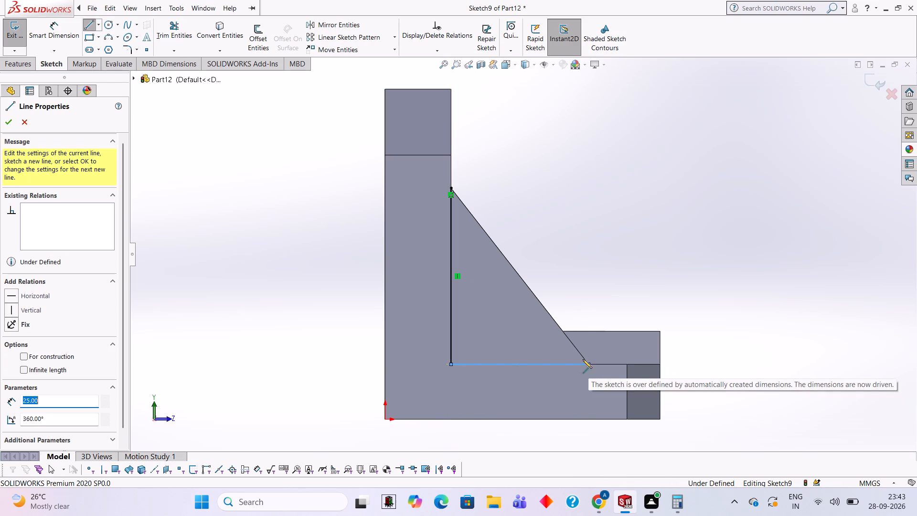
left_click(450, 188)
Extrude-cut this second triangle 10 mm blind into the rib from the outer side.
middle_click_drag(763, 227, 736, 233)
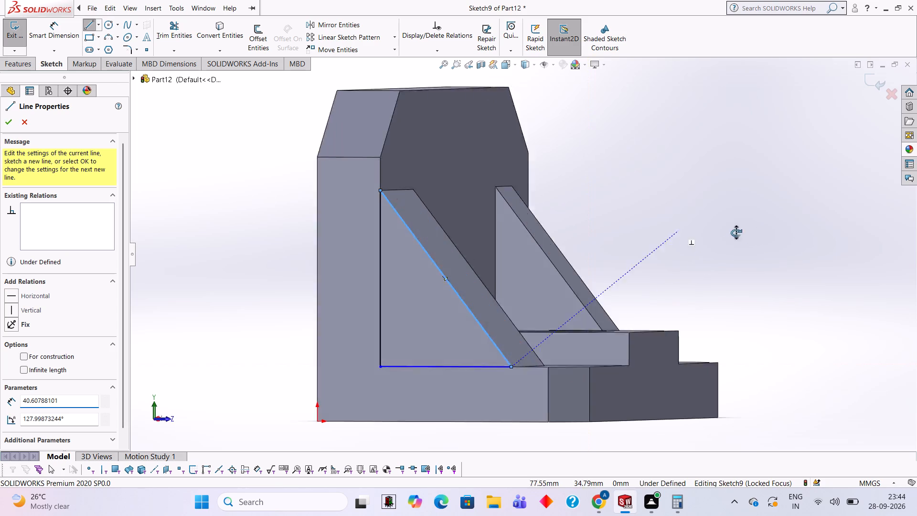
middle_click_drag(736, 233, 715, 246)
left_click(18, 59)
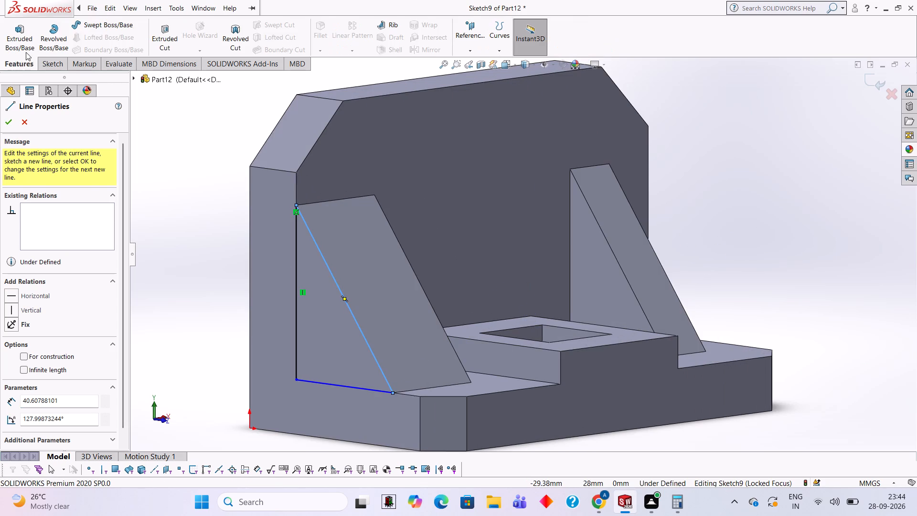
left_click(164, 32)
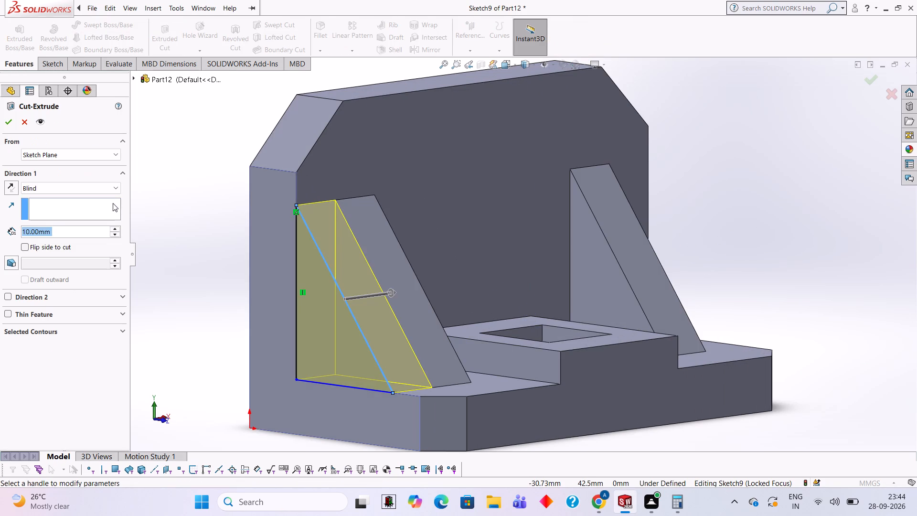
left_click(10, 127)
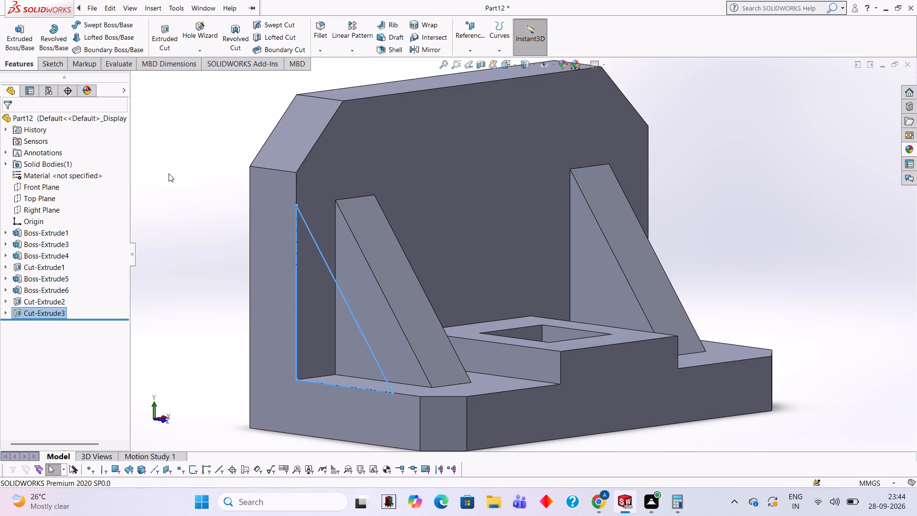
left_click(169, 173)
Apply the green LED appearance to the entire bracket body.
scroll(195, 193, "up", 2)
scroll(227, 227, "up", 1)
middle_click_drag(227, 227, 232, 284)
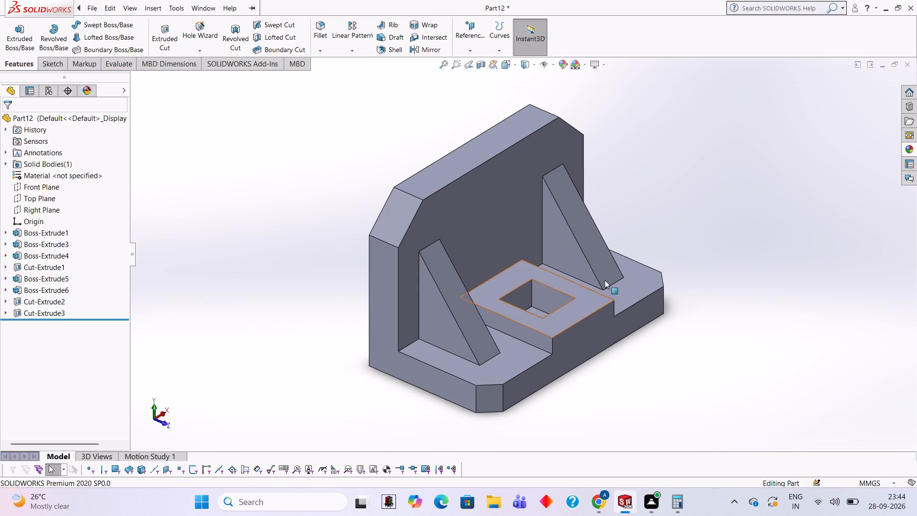
middle_click_drag(622, 212, 610, 200)
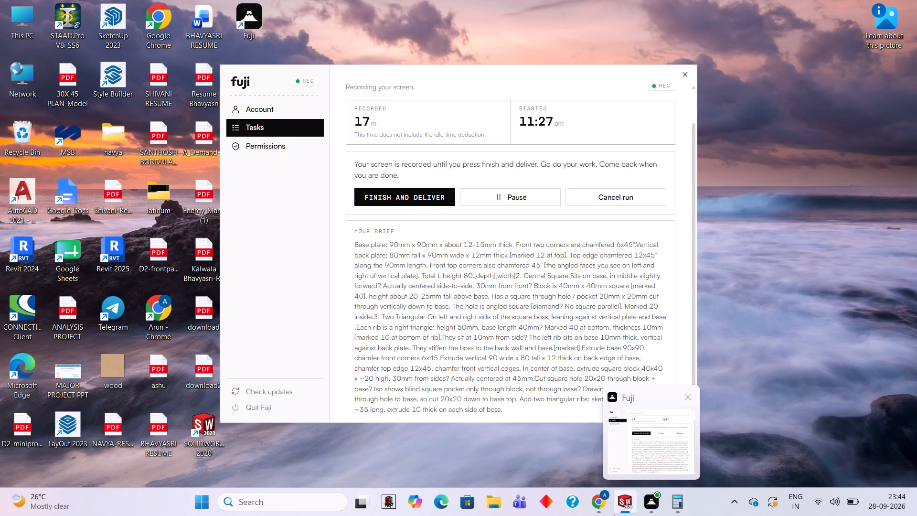
left_click(912, 148)
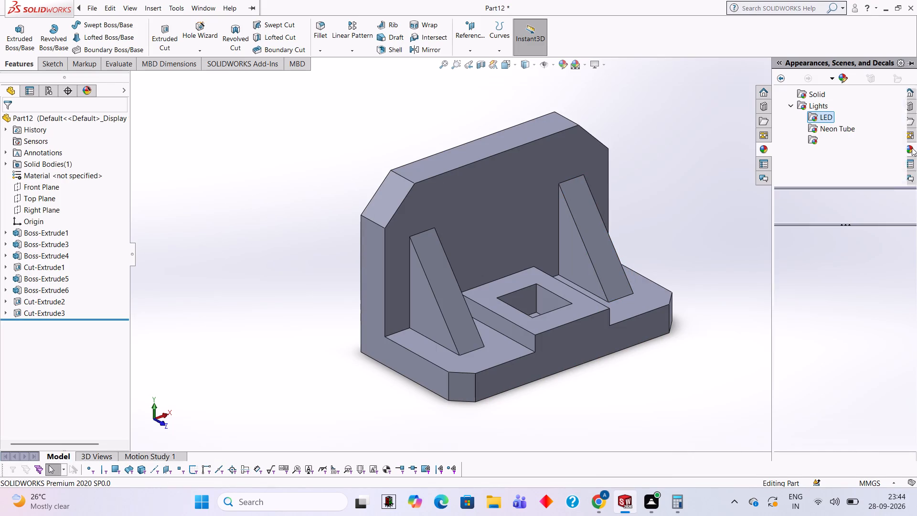
left_click_drag(805, 316, 501, 237)
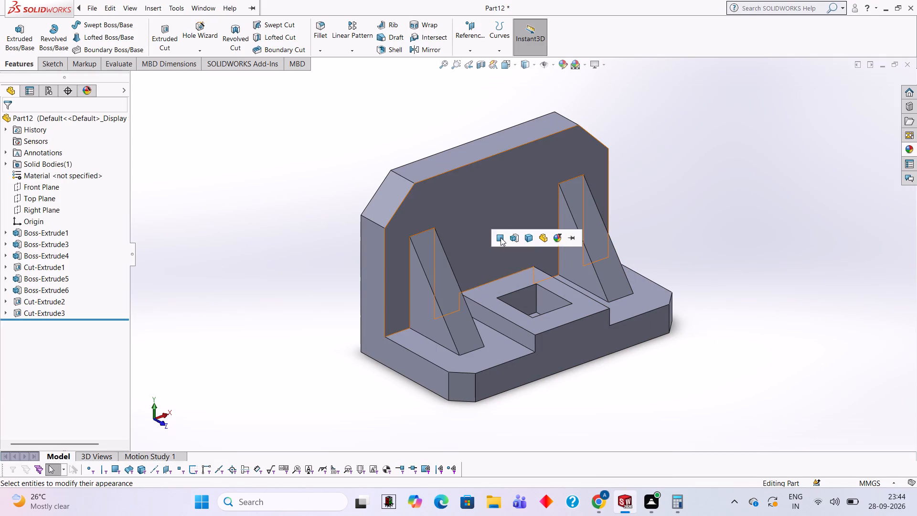
left_click(533, 233)
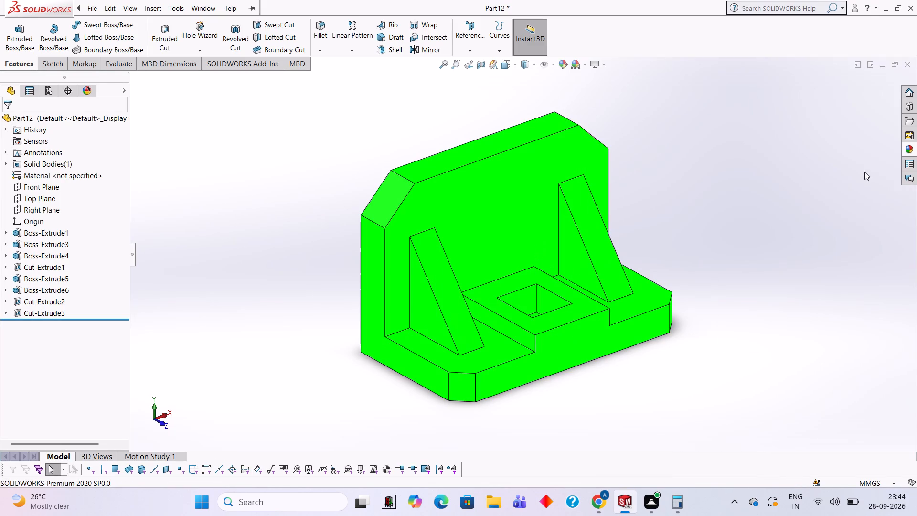
Apply the Red LED appearance to the cut feature forming the outer triangular face of the most recently thinned rib.
left_click(909, 151)
scroll(816, 267, "up", 2)
left_click_drag(817, 267, 427, 310)
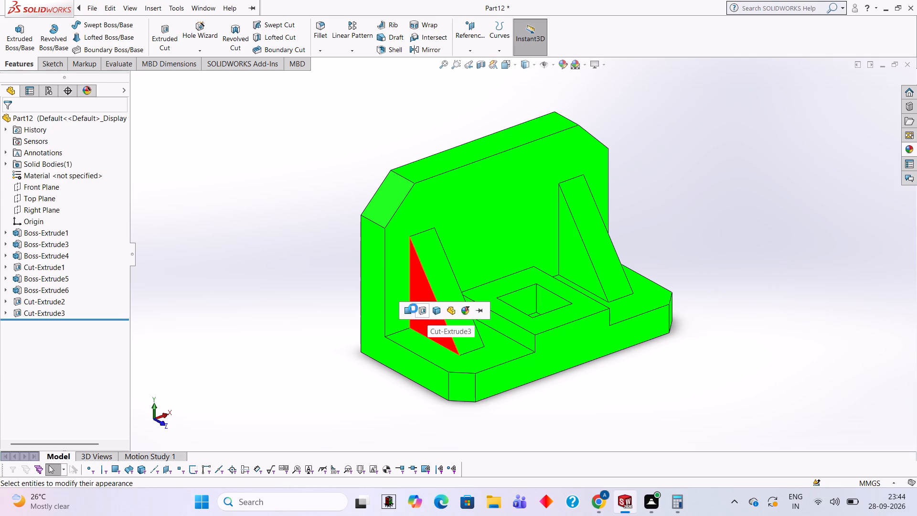
left_click(420, 310)
Apply the Red LED appearance to the same rib's extrude feature, covering its sloped and inner faces.
middle_click_drag(463, 293, 424, 309)
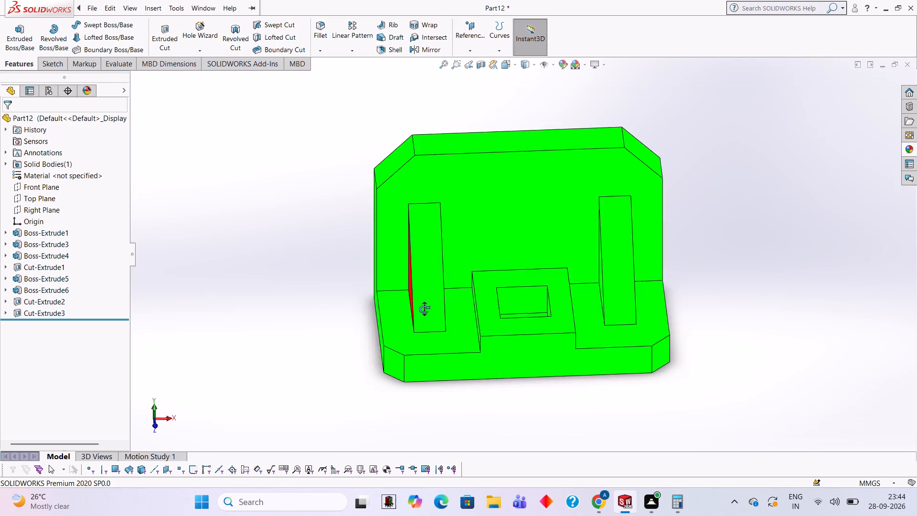
middle_click_drag(424, 309, 433, 315)
scroll(448, 292, "down", 2)
middle_click_drag(471, 266, 430, 247)
scroll(448, 239, "down", 2)
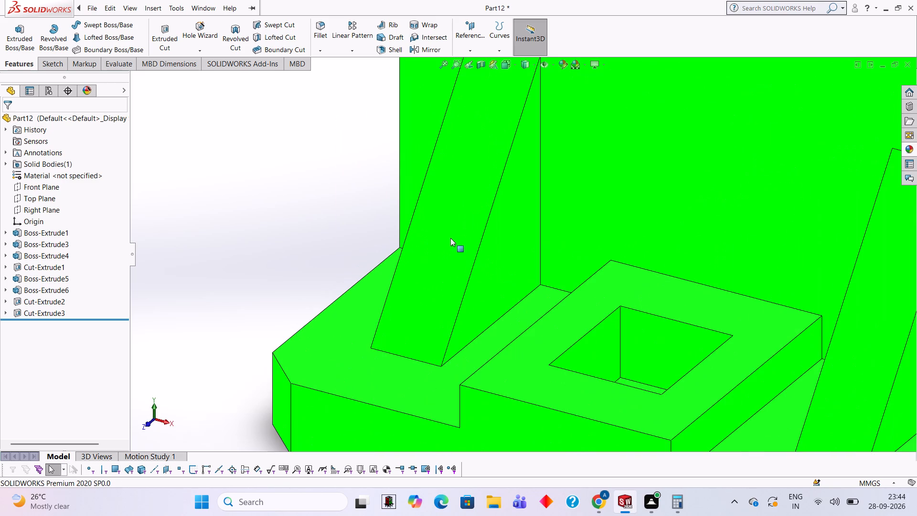
scroll(450, 238, "down", 1)
left_click(908, 146)
left_click_drag(813, 263, 776, 259)
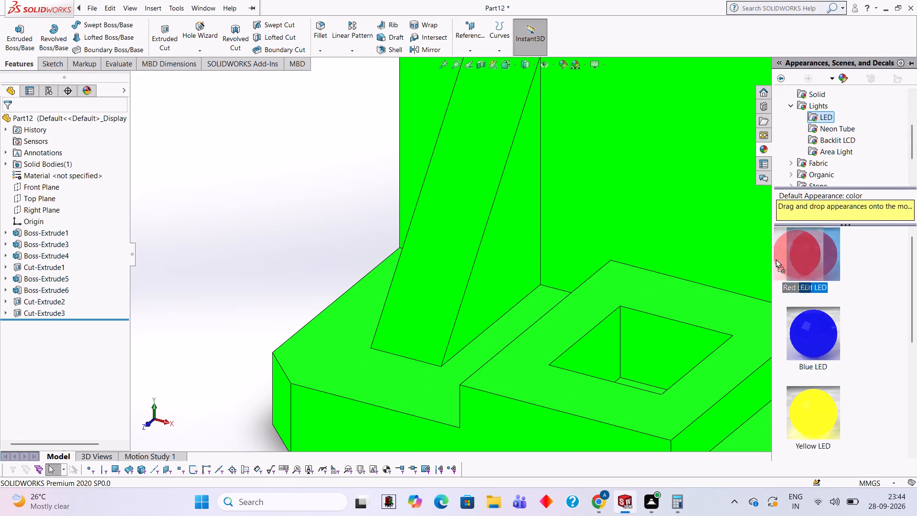
left_click_drag(776, 259, 514, 213)
left_click(513, 213)
scroll(592, 236, "up", 4)
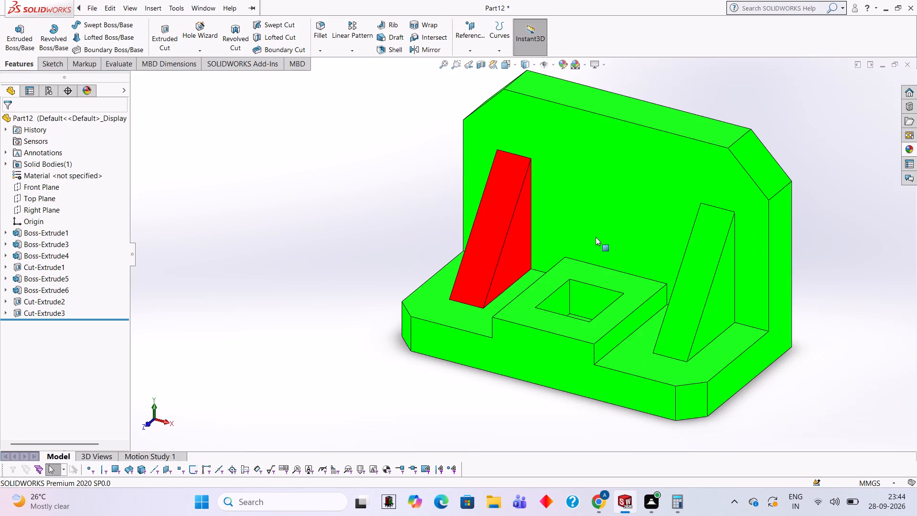
Apply the Red LED appearance to the cut feature forming the other rib's outer triangular face.
scroll(725, 245, "down", 3)
left_click(912, 151)
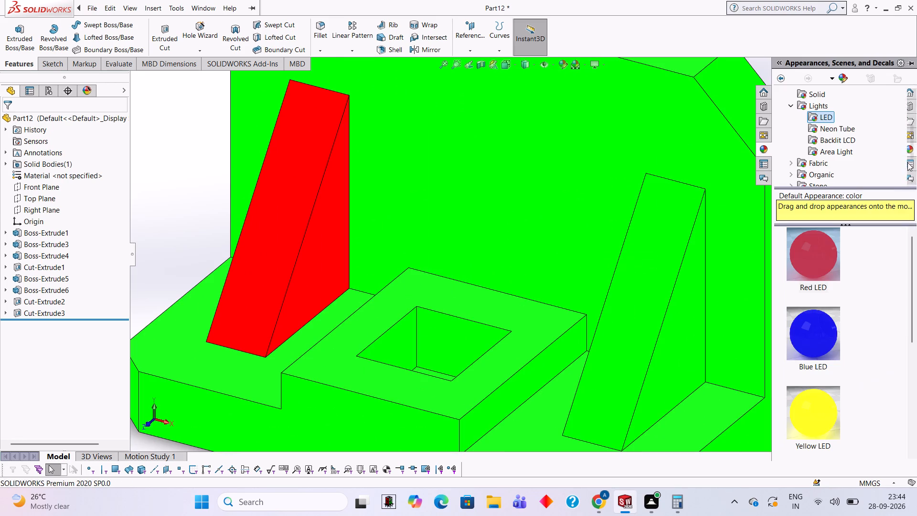
left_click_drag(835, 262, 683, 306)
left_click(683, 306)
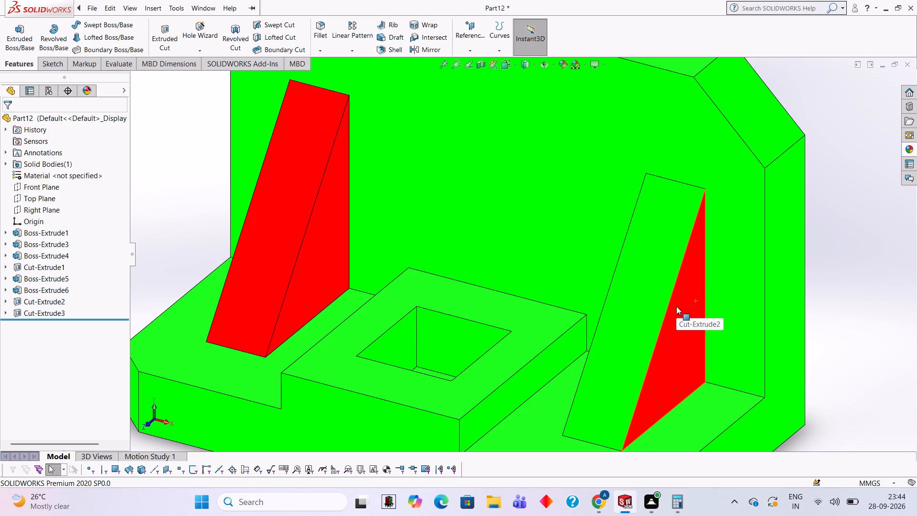
middle_click_drag(678, 308, 745, 269)
middle_click_drag(682, 325, 720, 335)
scroll(675, 333, "down", 1)
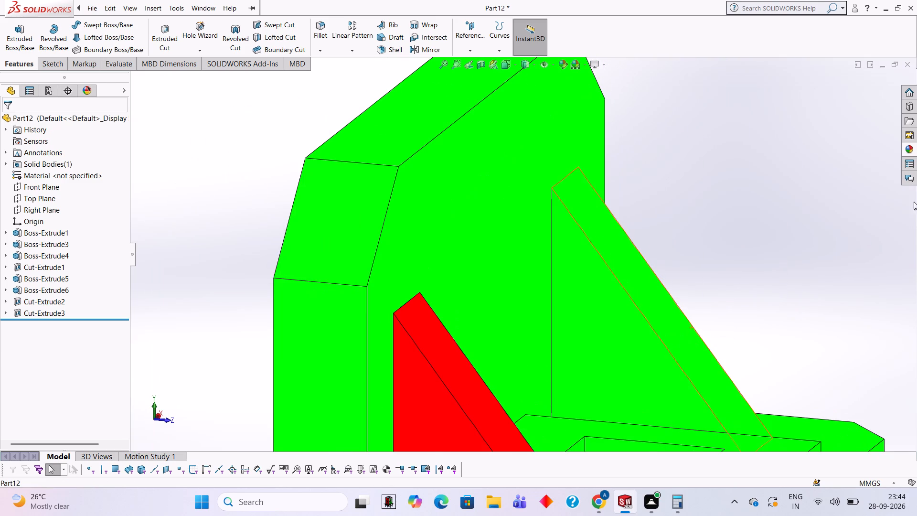
Apply the Red LED appearance to the extrude feature of the rib still showing green, covering its sloped and inner faces.
left_click(904, 149)
left_click_drag(832, 251, 585, 306)
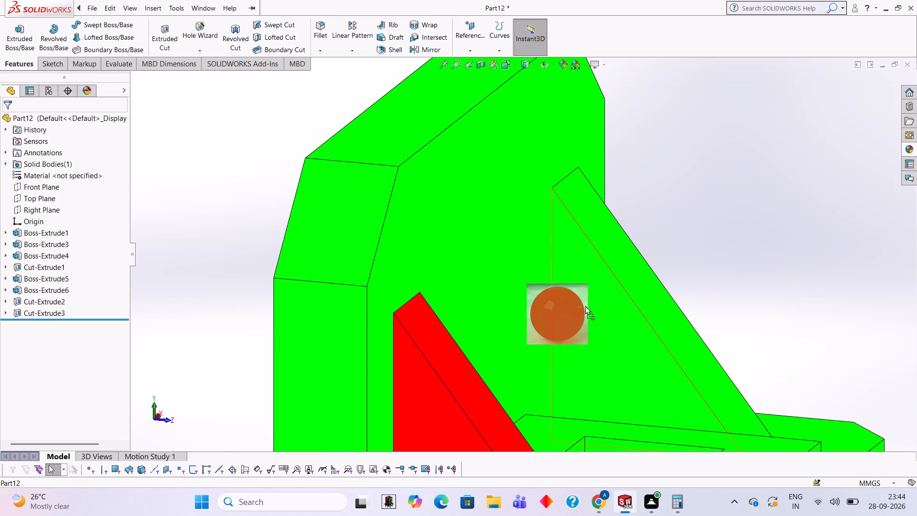
left_click_drag(585, 306, 646, 287)
left_click(645, 287)
scroll(667, 284, "up", 4)
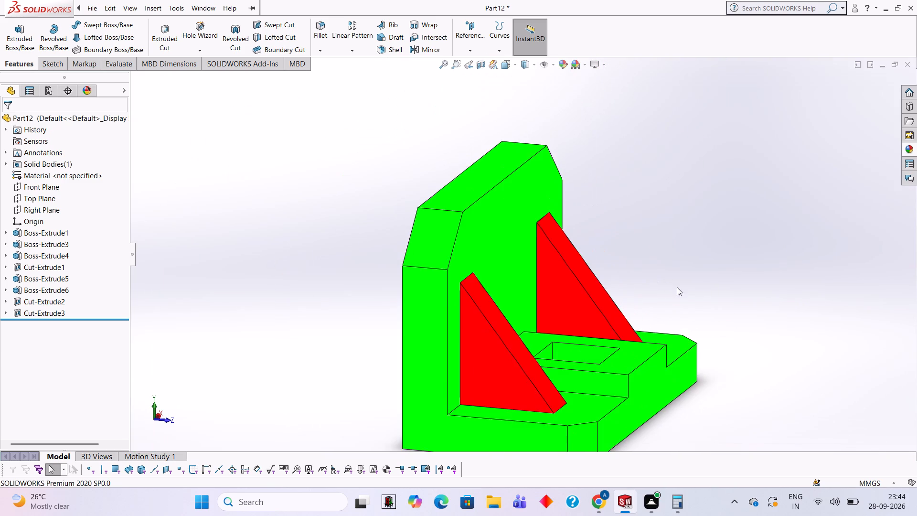
Apply the Blue LED appearance to the cut feature forming the rectangular pocket in the raised block.
middle_click_drag(664, 291, 616, 330)
scroll(608, 322, "up", 1)
scroll(559, 323, "down", 1)
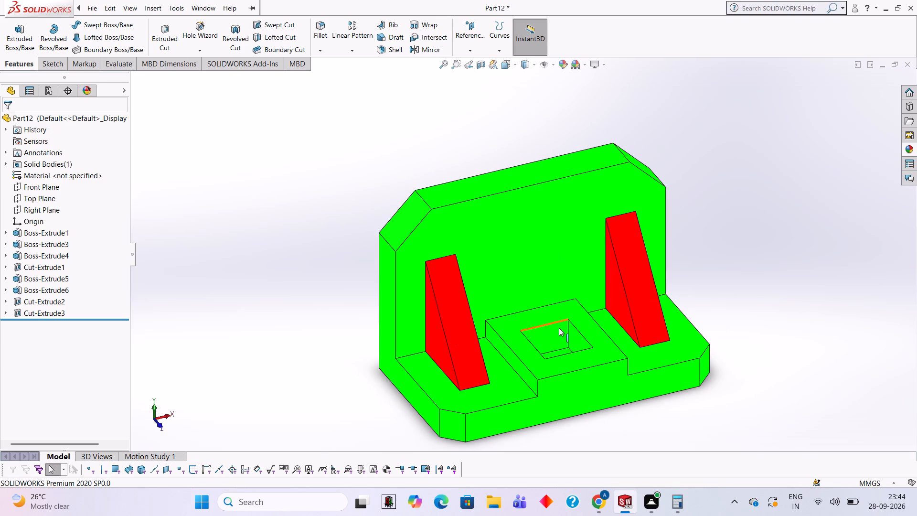
scroll(558, 330, "down", 2)
left_click(914, 144)
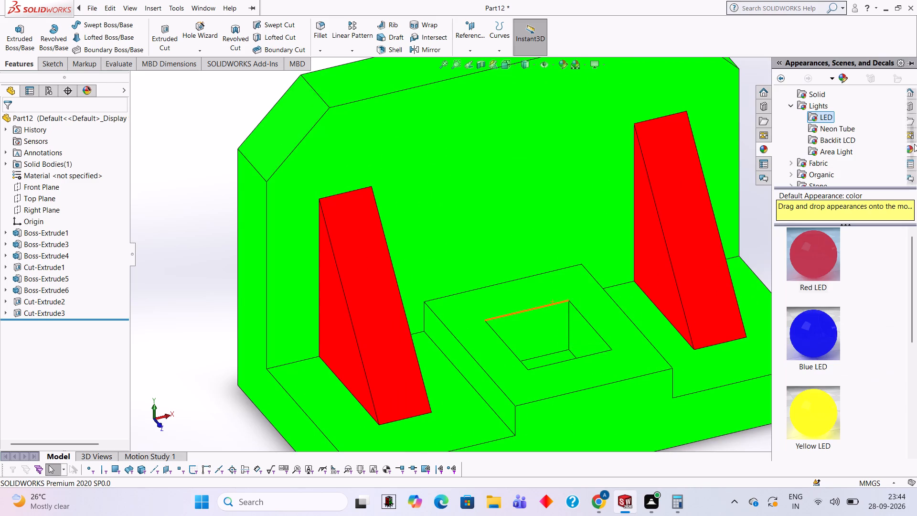
left_click_drag(820, 323, 550, 311)
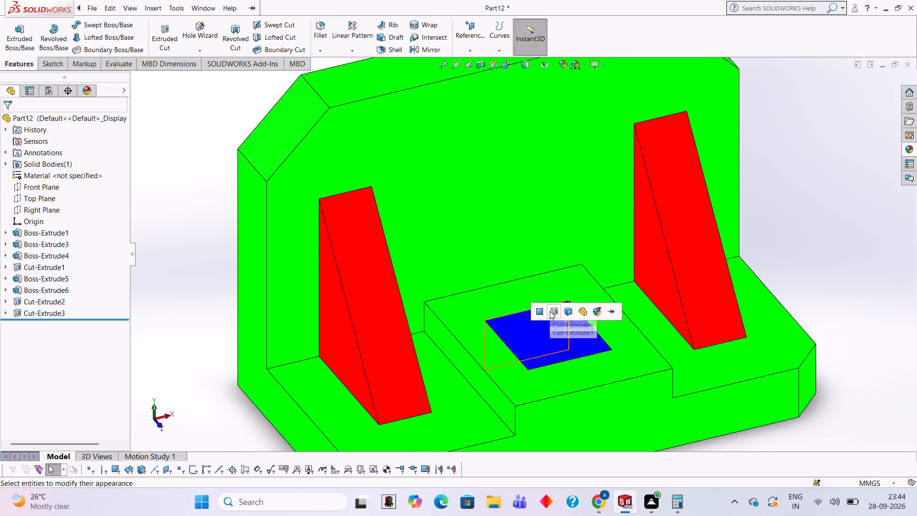
left_click(550, 311)
scroll(644, 294, "up", 3)
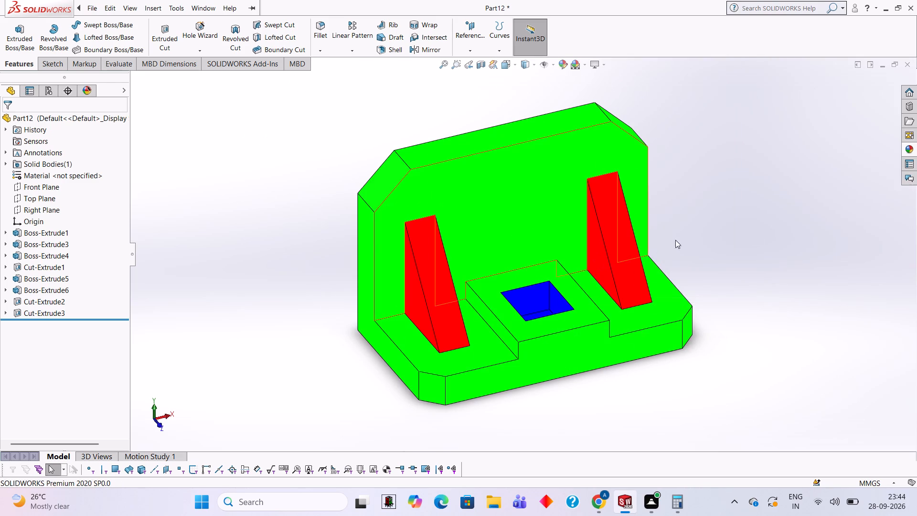
Apply the Yellow LED appearance to the extrude feature forming the chamfered vertical back plate.
left_click(911, 146)
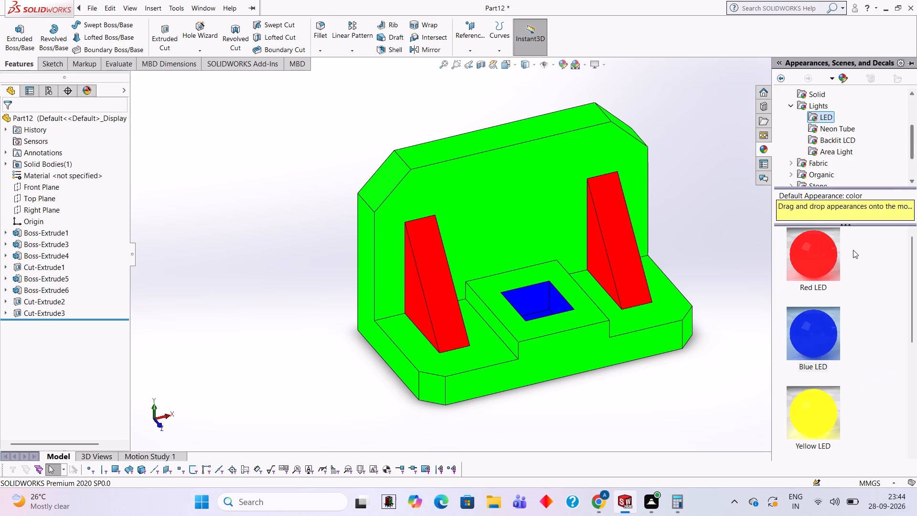
left_click_drag(820, 402, 495, 193)
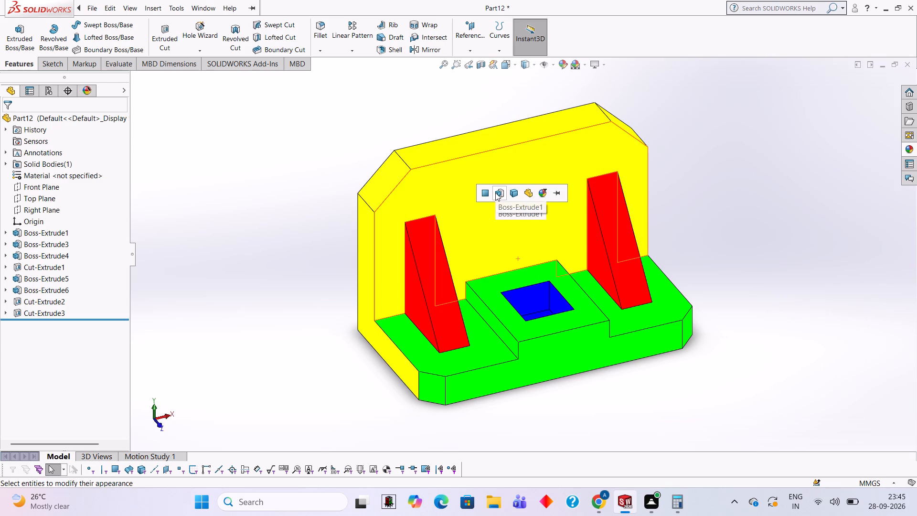
left_click(495, 193)
middle_click_drag(566, 252, 560, 251)
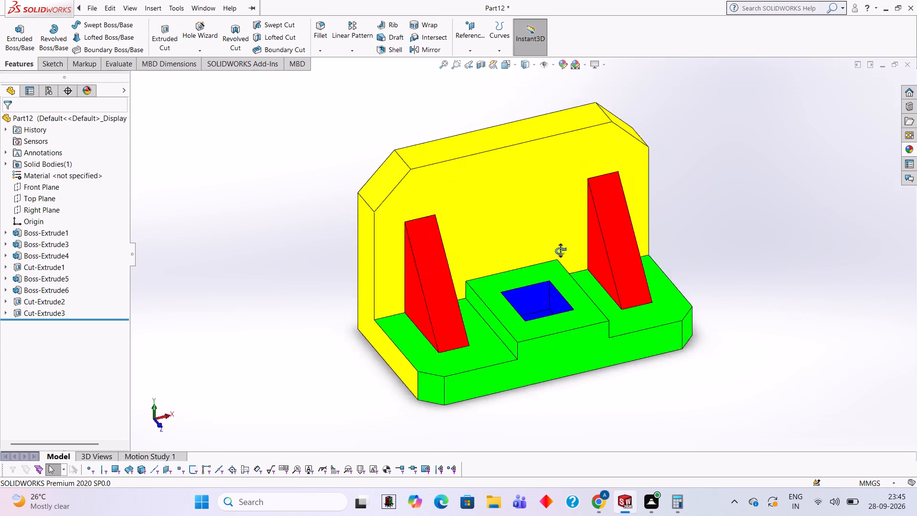
middle_click_drag(560, 251, 565, 264)
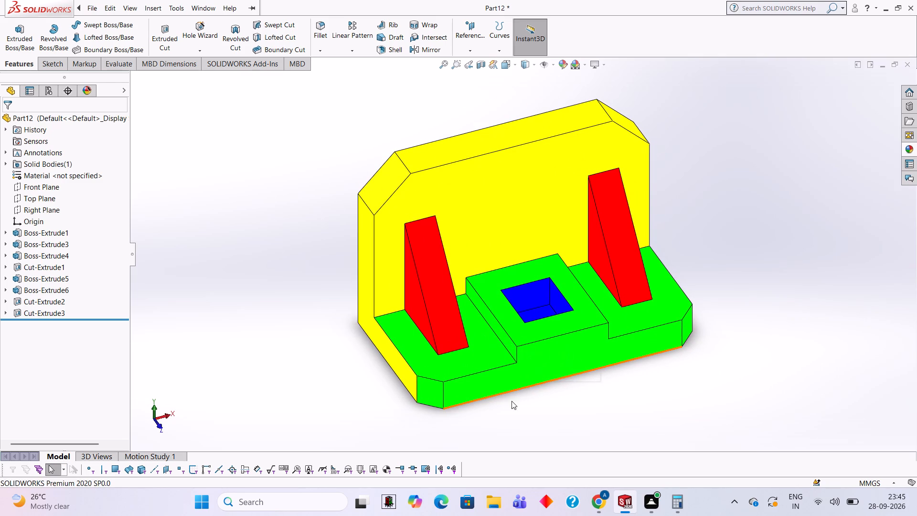
Apply the Yellow LED appearance to the extrude feature forming the horizontal base plate.
scroll(546, 361, "down", 2)
middle_click_drag(562, 377, 570, 315)
scroll(566, 317, "up", 1)
scroll(565, 325, "down", 1)
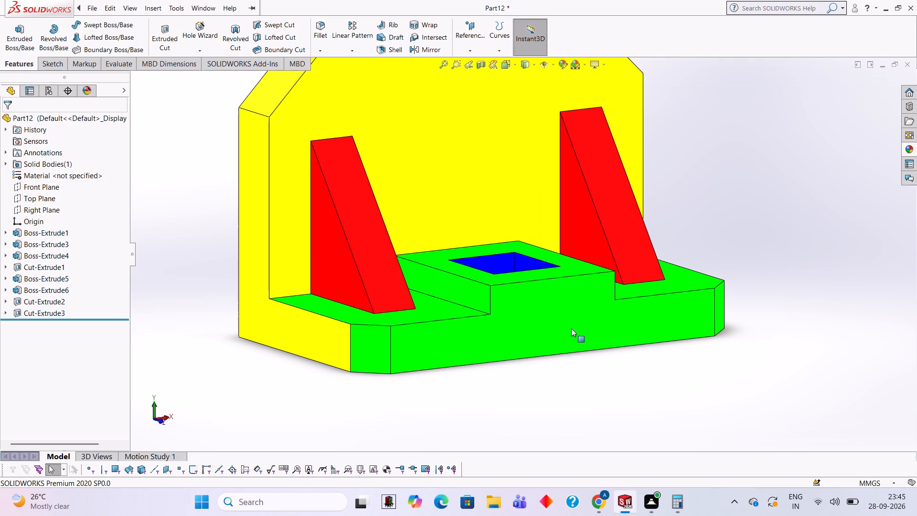
left_click(909, 150)
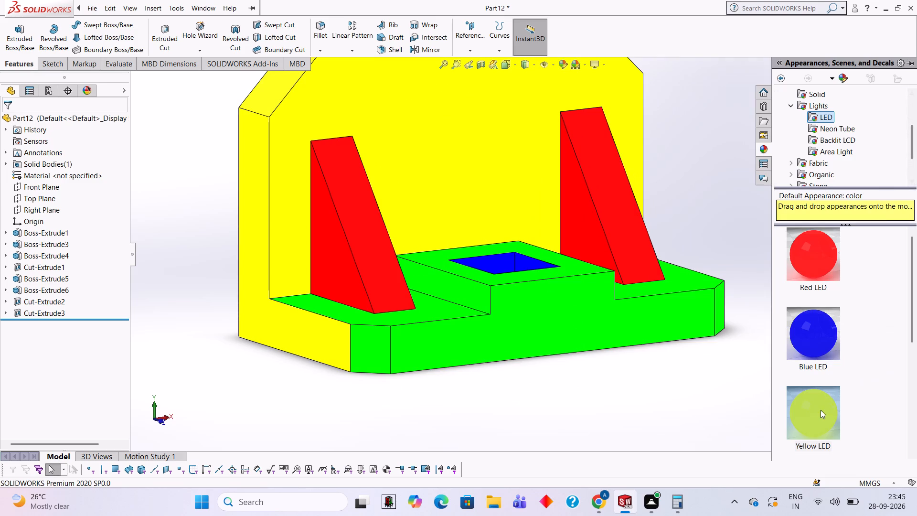
left_click_drag(821, 410, 586, 310)
left_click(586, 310)
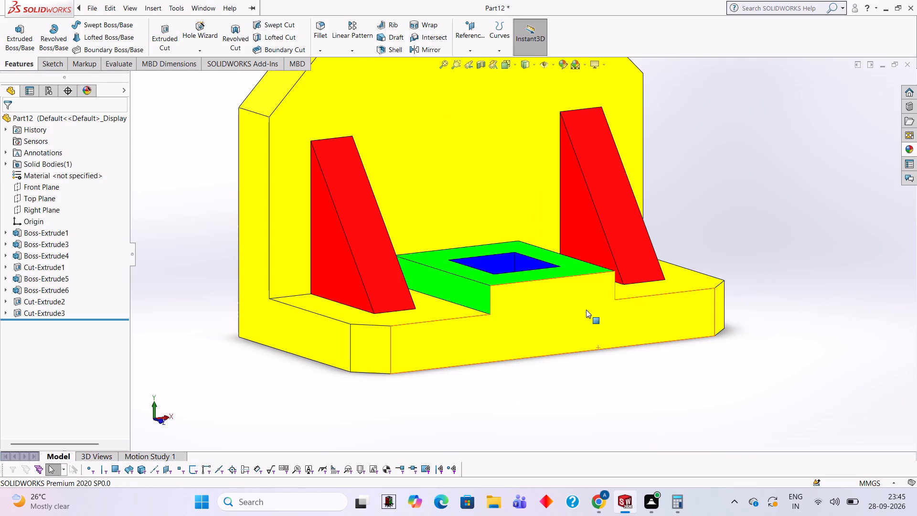
Examine the coloured bracket from several angles, including from above, to check the colours on plates, ribs, block and pocket.
scroll(619, 300, "up", 2)
middle_click_drag(617, 308, 637, 374)
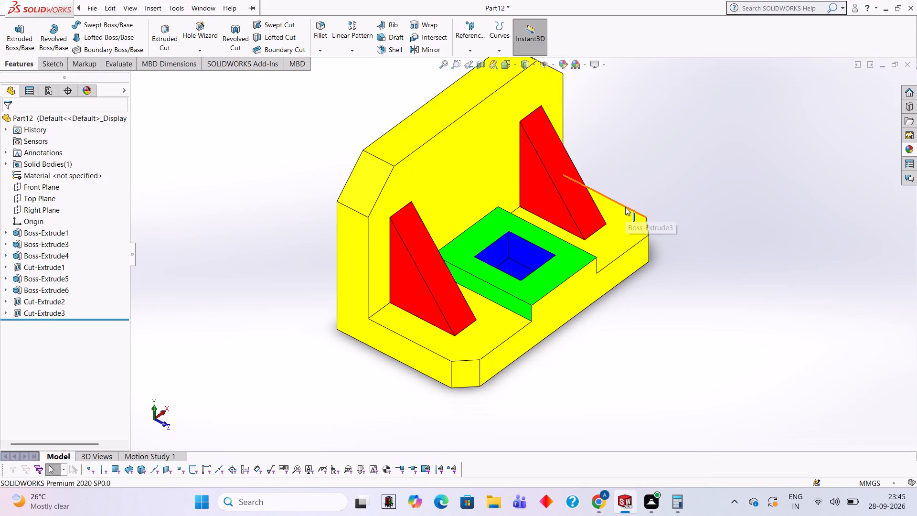
middle_click_drag(660, 245, 646, 211)
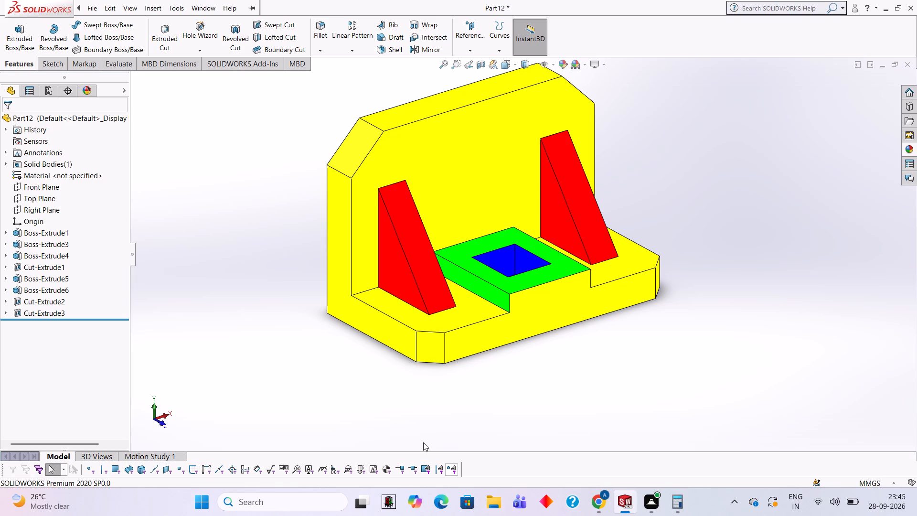
middle_click_drag(673, 261, 696, 291)
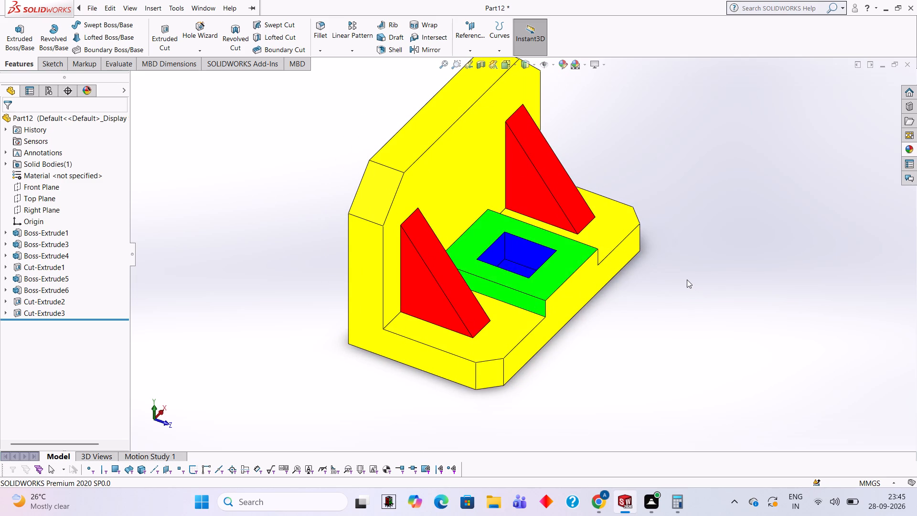
middle_click_drag(734, 255, 707, 231)
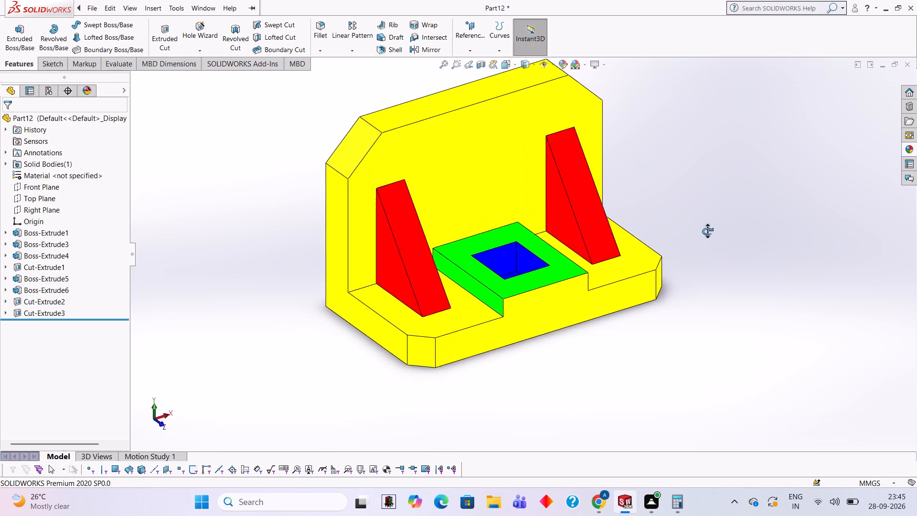
middle_click_drag(707, 231, 724, 229)
scroll(627, 226, "up", 1)
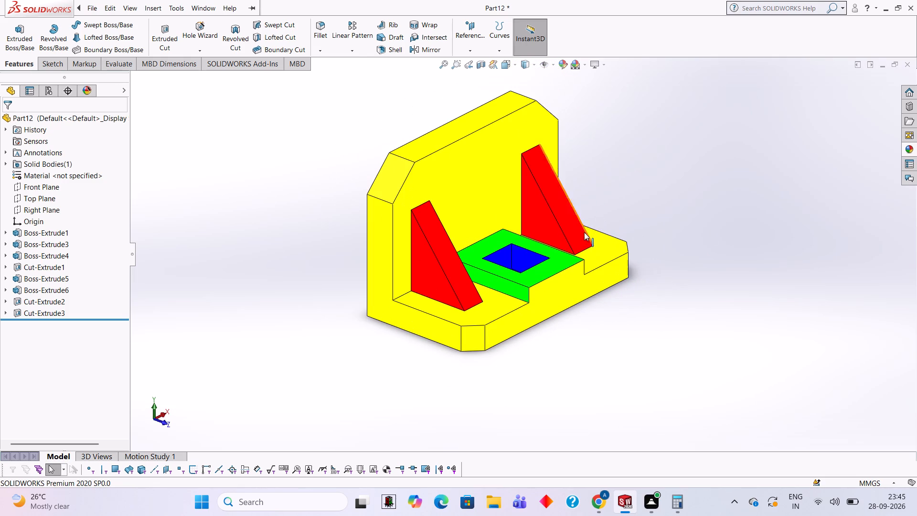
scroll(576, 235, "down", 1)
scroll(598, 179, "up", 1)
scroll(598, 177, "down", 1)
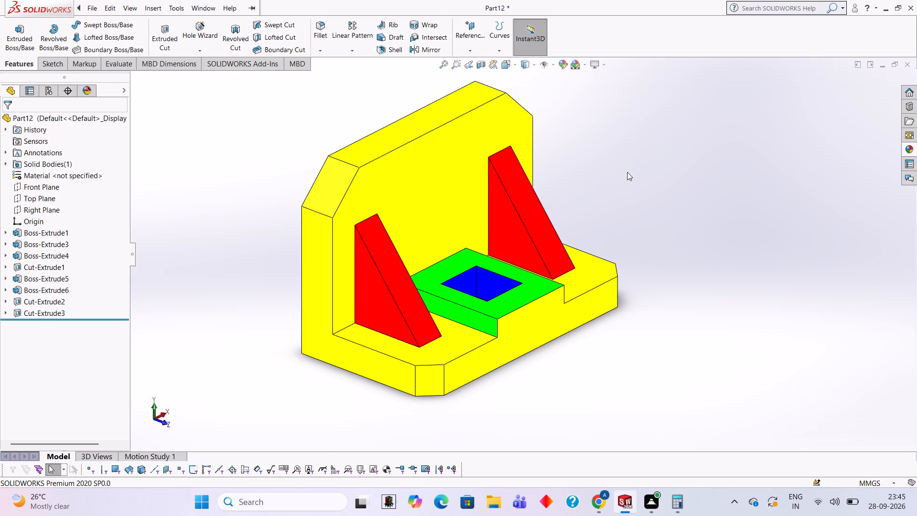
middle_click_drag(574, 161, 570, 160)
scroll(554, 162, "down", 1)
scroll(553, 160, "up", 2)
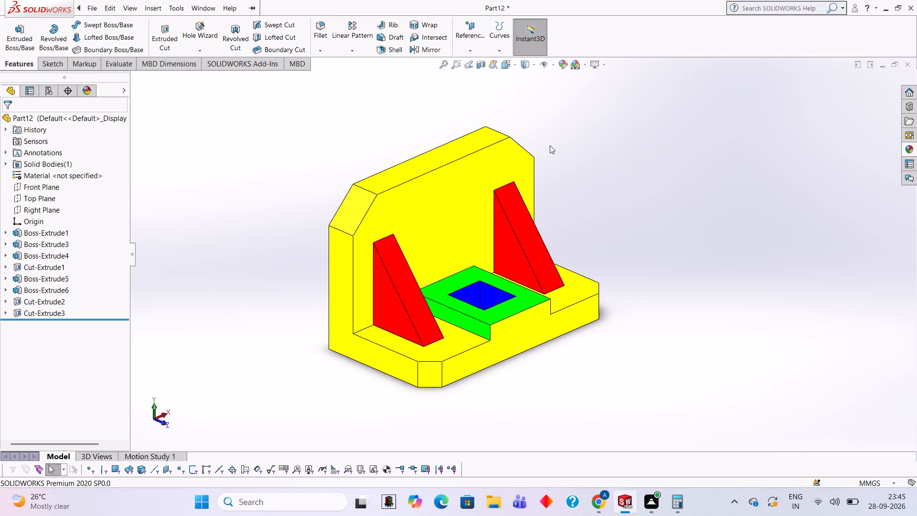
scroll(548, 144, "down", 1)
scroll(293, 389, "down", 1)
scroll(286, 389, "up", 1)
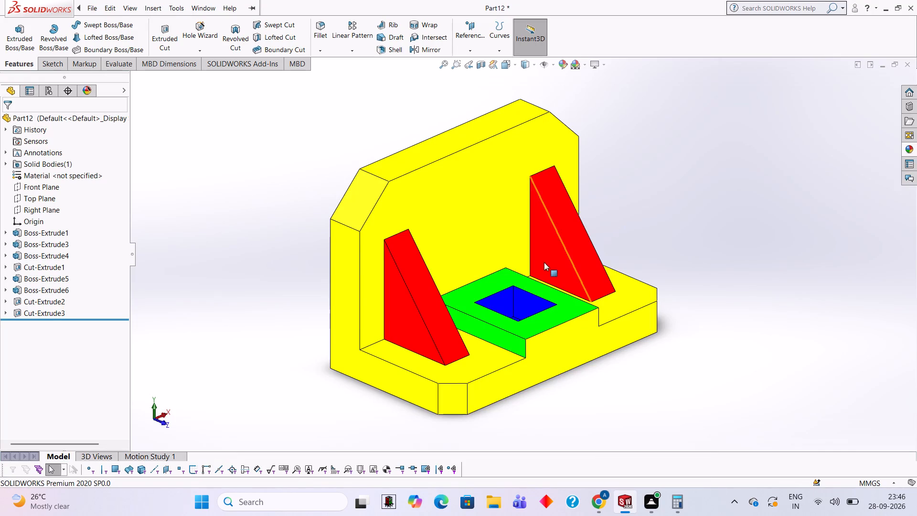
middle_click_drag(597, 223, 475, 452)
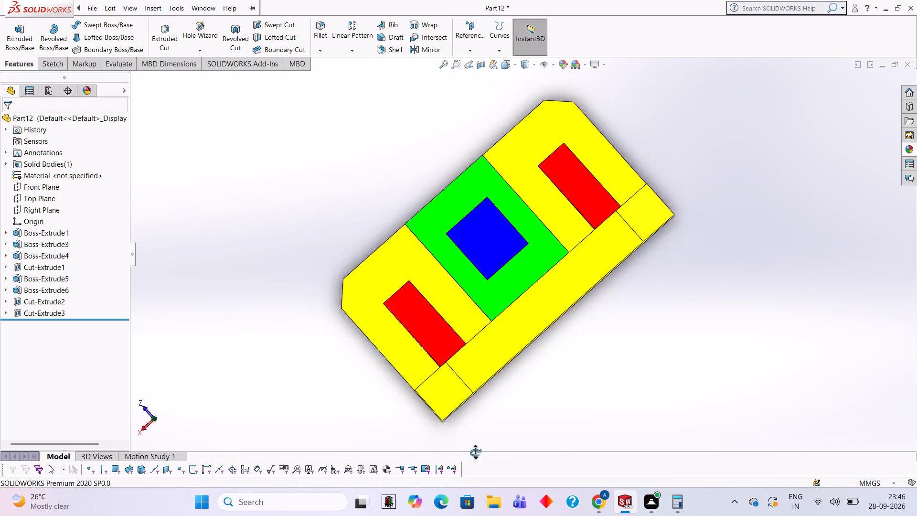
middle_click_drag(475, 452, 597, 319)
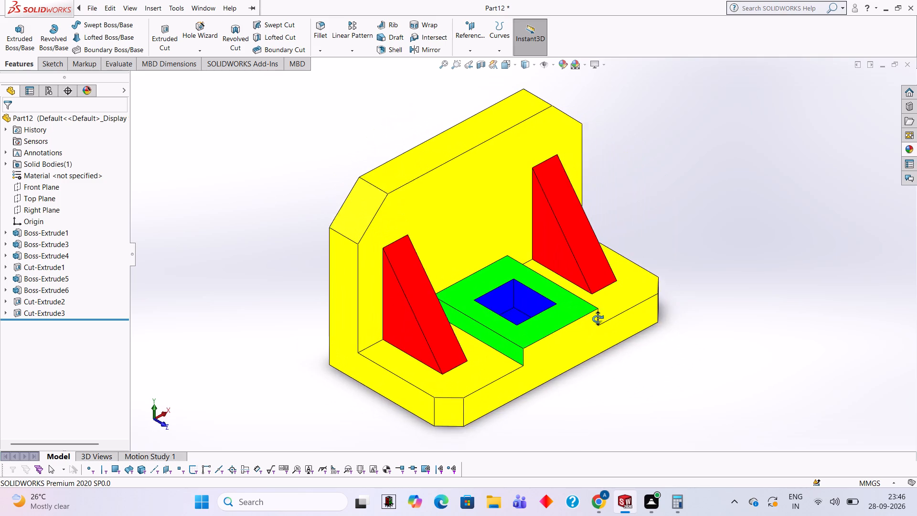
middle_click_drag(597, 319, 598, 319)
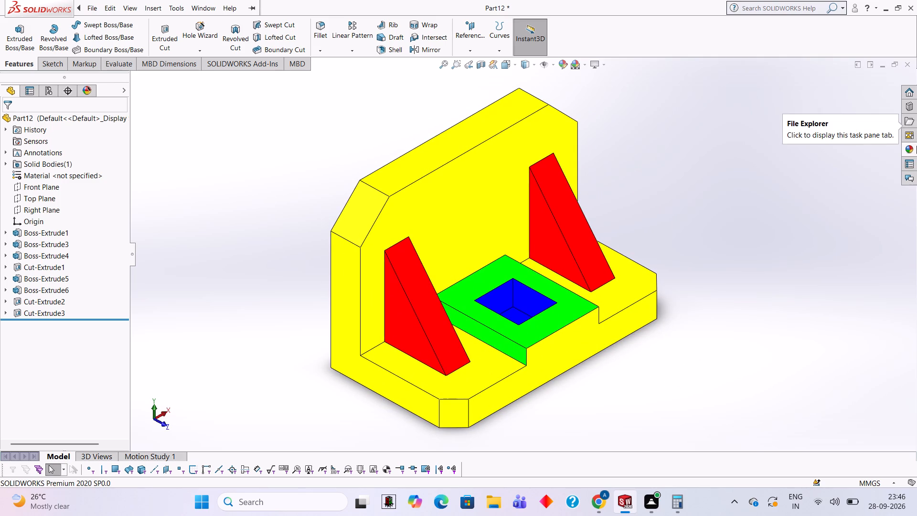
Apply the Blue LED appearance to only the base plate's upper face around the rib nearer the viewer.
left_click(912, 147)
left_click_drag(808, 331, 463, 355)
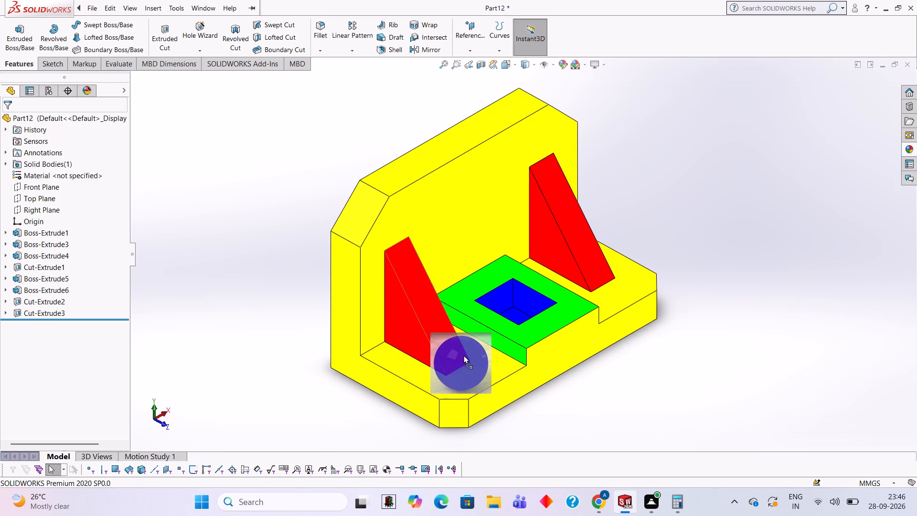
left_click_drag(463, 355, 487, 365)
left_click(478, 365)
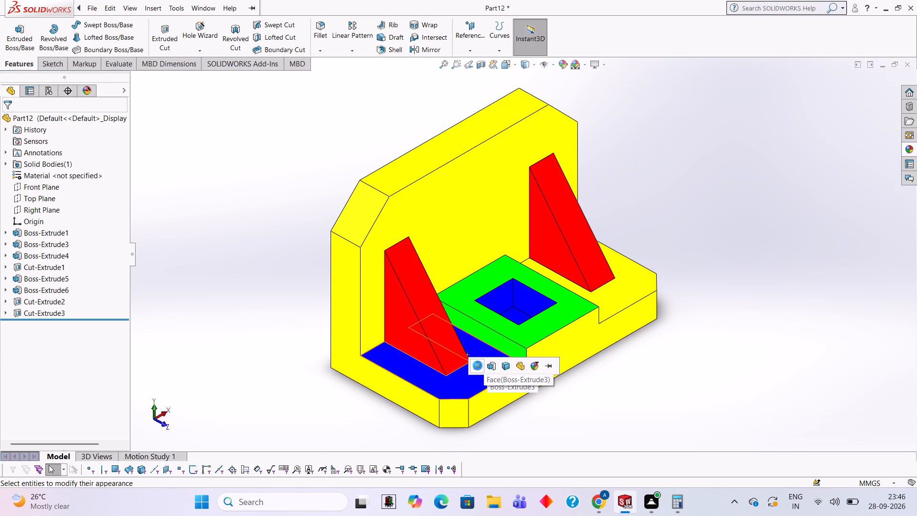
Apply the Blue LED appearance to only the base plate's upper face around the other rib, across the raised block.
middle_click_drag(635, 303, 610, 308)
scroll(610, 308, "down", 5)
left_click(913, 152)
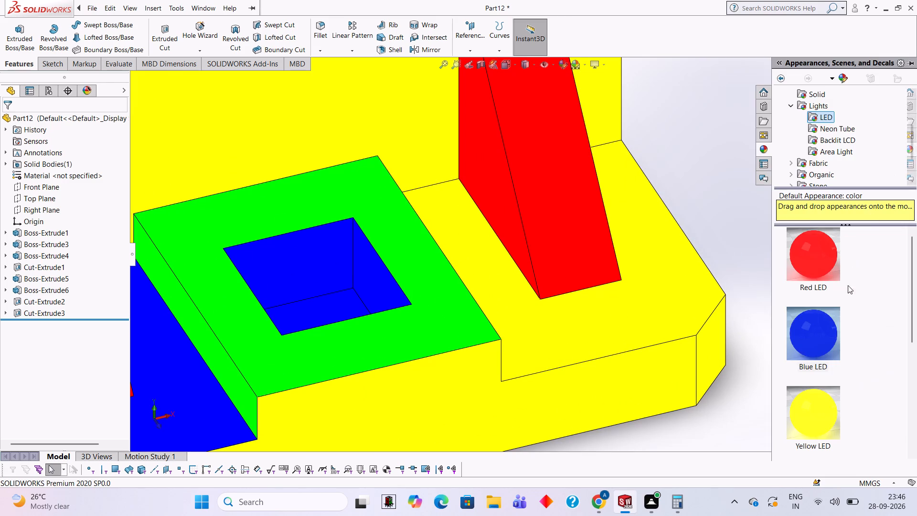
left_click_drag(836, 338, 697, 299)
left_click(697, 299)
Apply the Blue LED appearance to only the inner front face of the vertical back plate, behind the ribs.
scroll(697, 299, "up", 3)
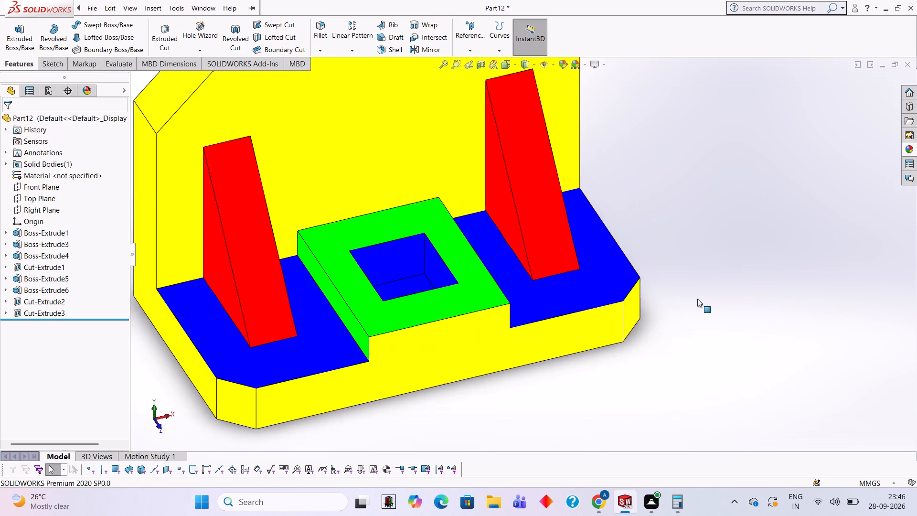
scroll(631, 315, "up", 1)
middle_click_drag(613, 314, 643, 312)
scroll(427, 351, "up", 3)
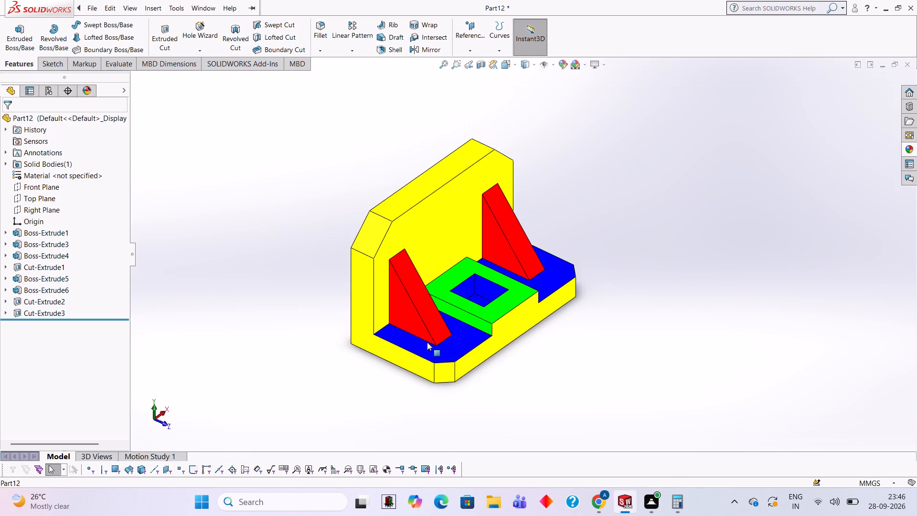
scroll(428, 341, "down", 2)
middle_click_drag(674, 226, 672, 181)
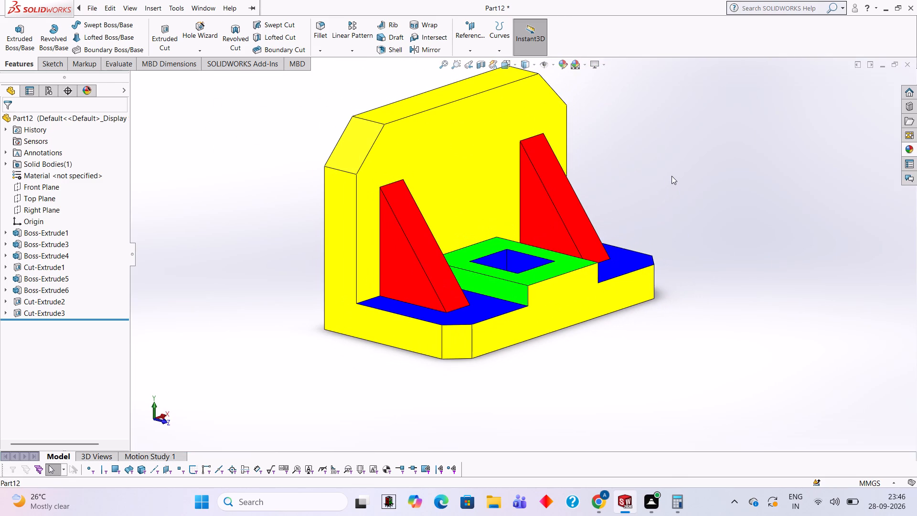
middle_click_drag(672, 175, 658, 191)
scroll(504, 174, "up", 2)
scroll(505, 166, "down", 1)
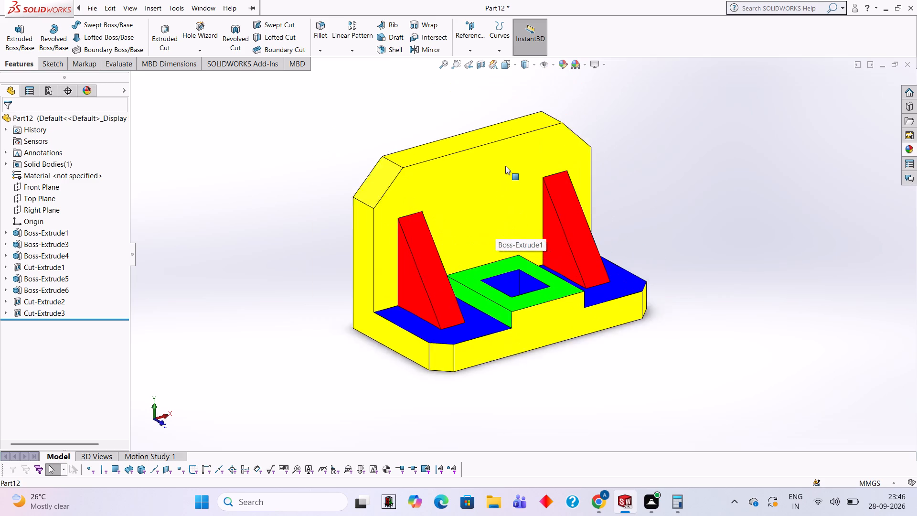
scroll(505, 166, "down", 1)
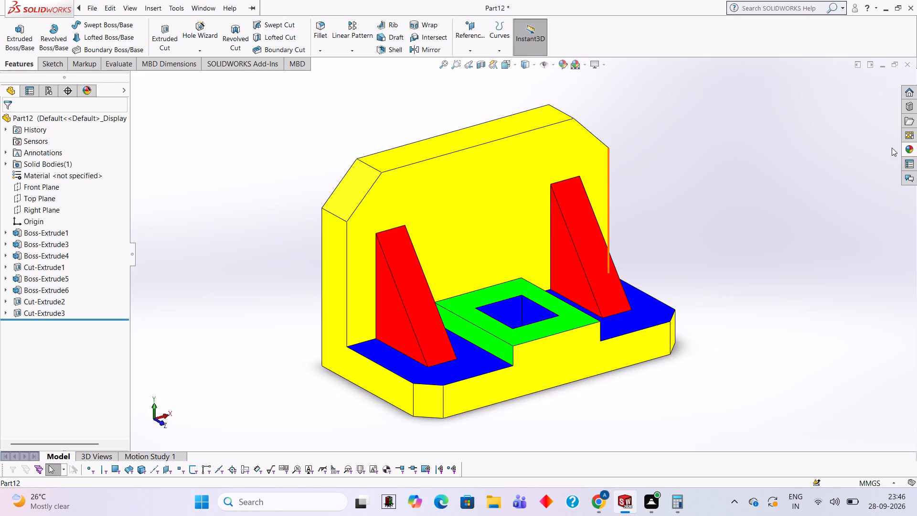
left_click(903, 147)
left_click_drag(829, 330, 513, 233)
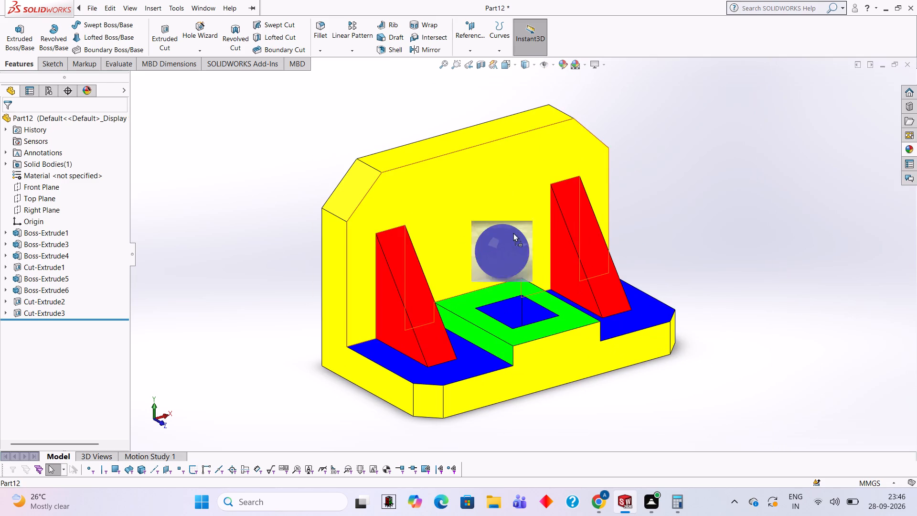
left_click_drag(513, 233, 487, 209)
left_click(487, 209)
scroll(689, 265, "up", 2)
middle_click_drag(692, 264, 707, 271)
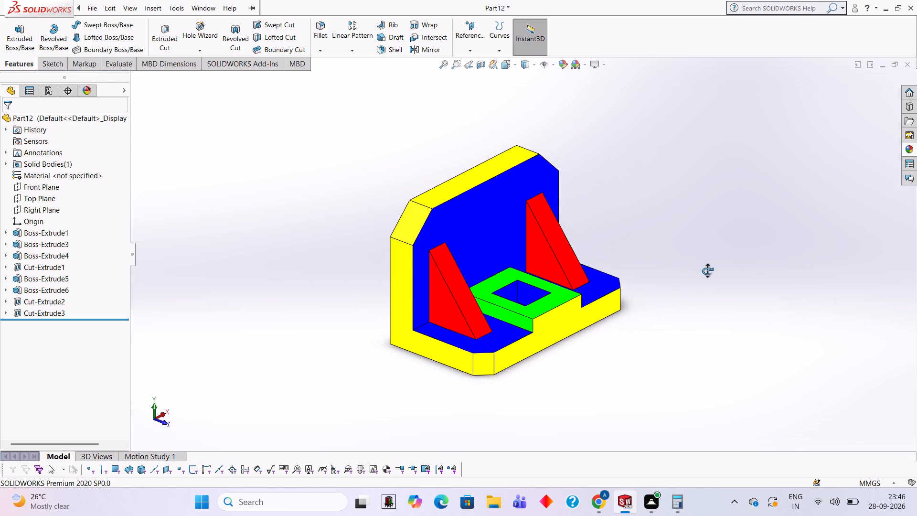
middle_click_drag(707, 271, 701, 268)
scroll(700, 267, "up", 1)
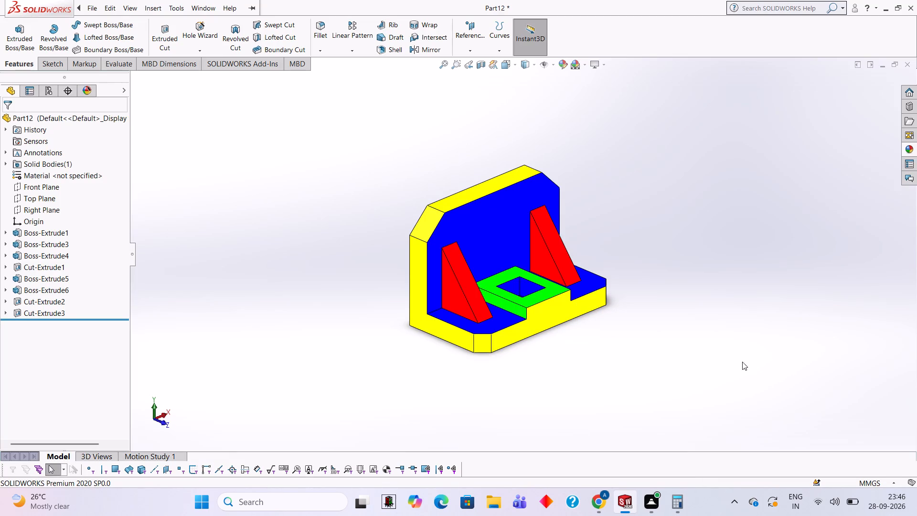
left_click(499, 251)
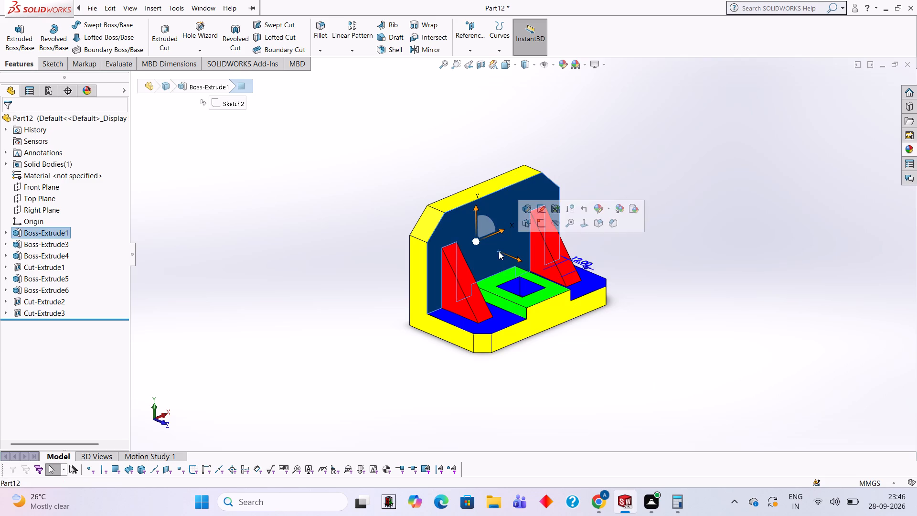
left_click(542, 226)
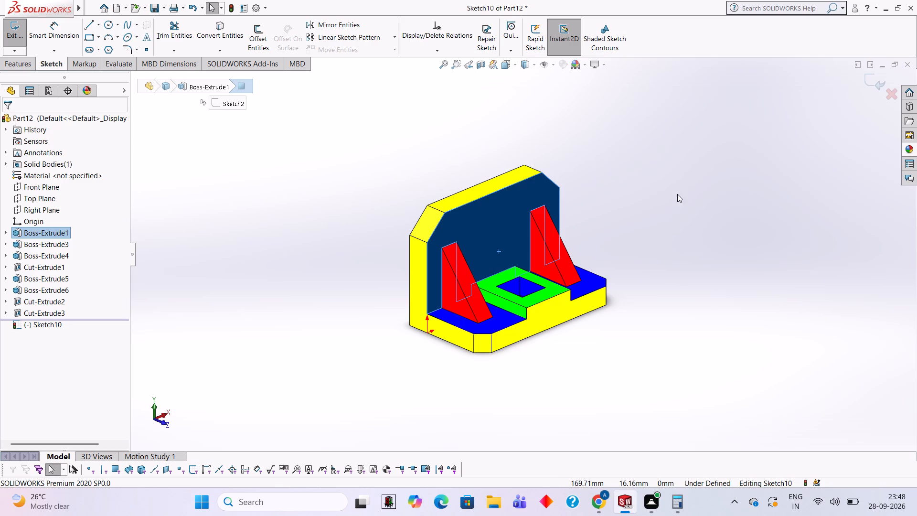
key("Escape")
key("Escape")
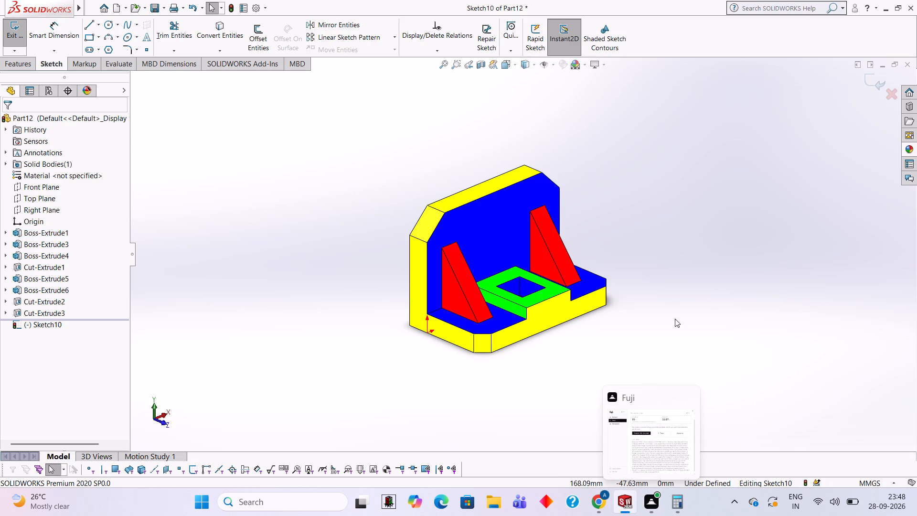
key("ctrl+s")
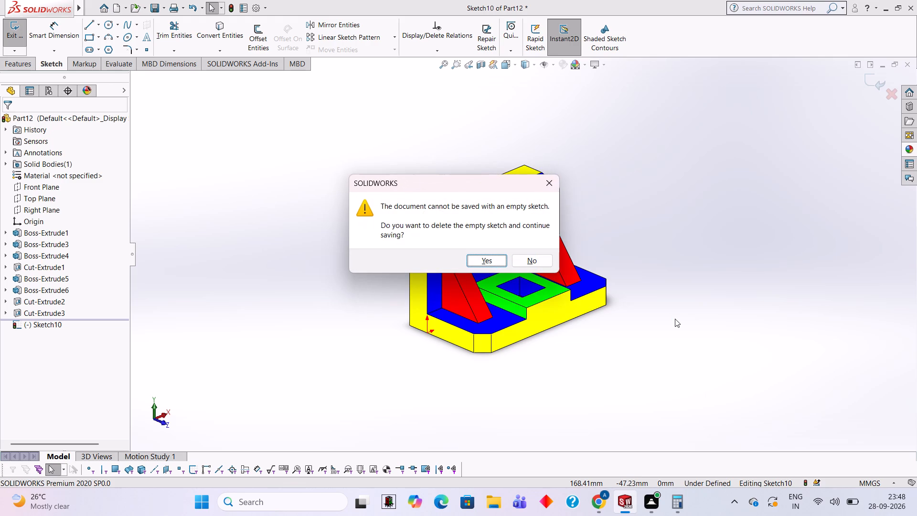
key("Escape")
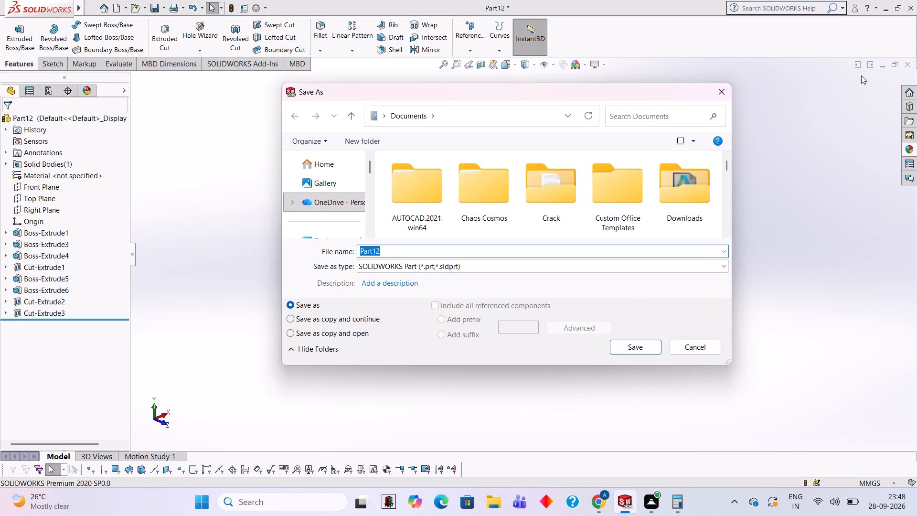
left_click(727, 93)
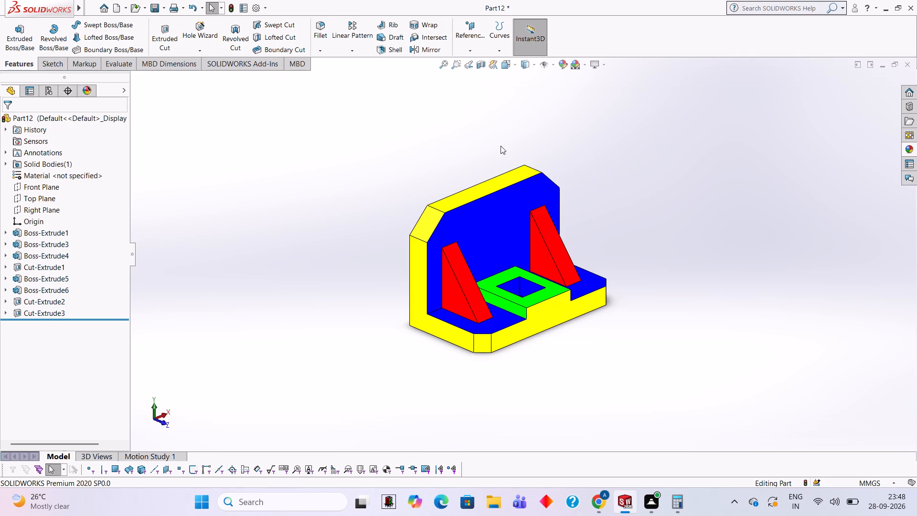
Save the part in the Documents folder under the file name 040404, rebuilding the document before saving.
key("ctrl+s")
type("03030")
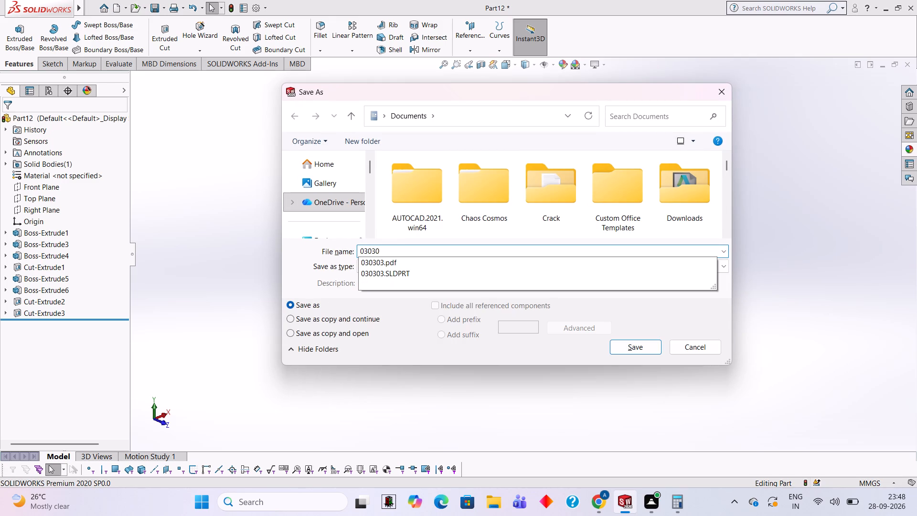
key("BackSpace")
key("BackSpace")
key("BackSpace")
key("BackSpace")
type("40404")
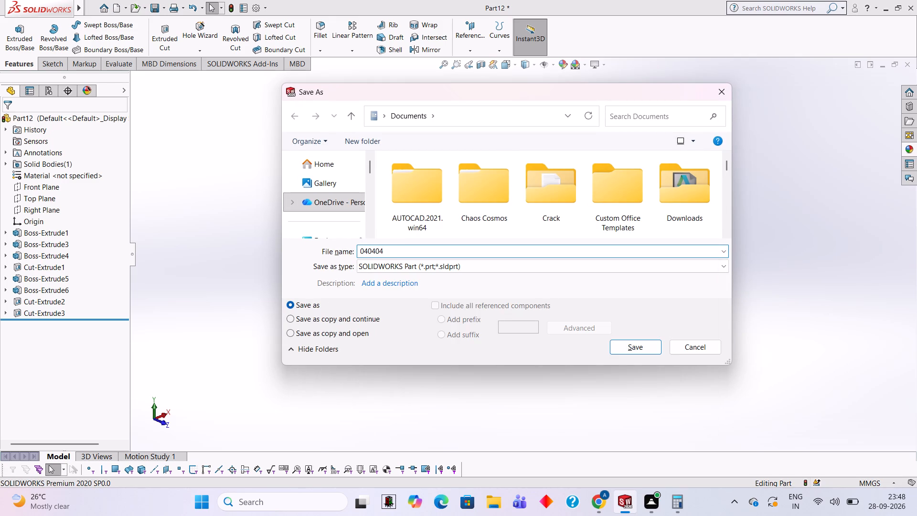
key("Return")
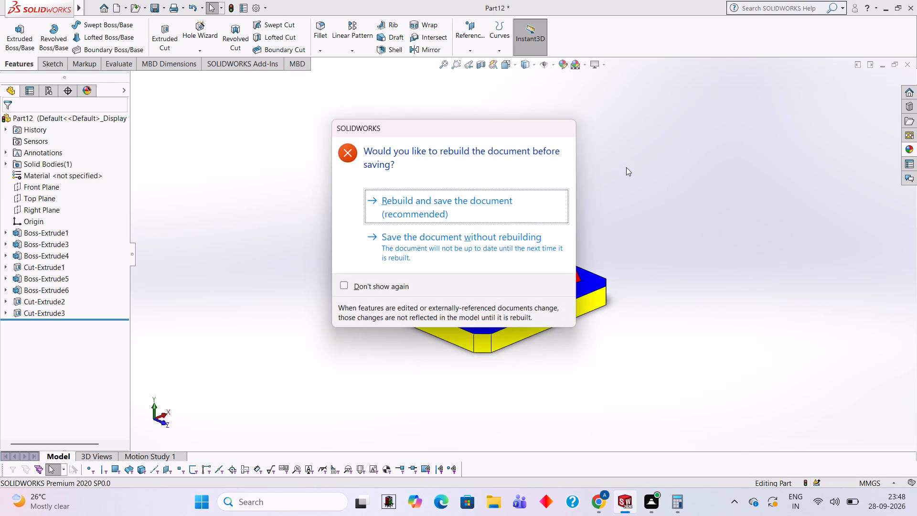
left_click(451, 211)
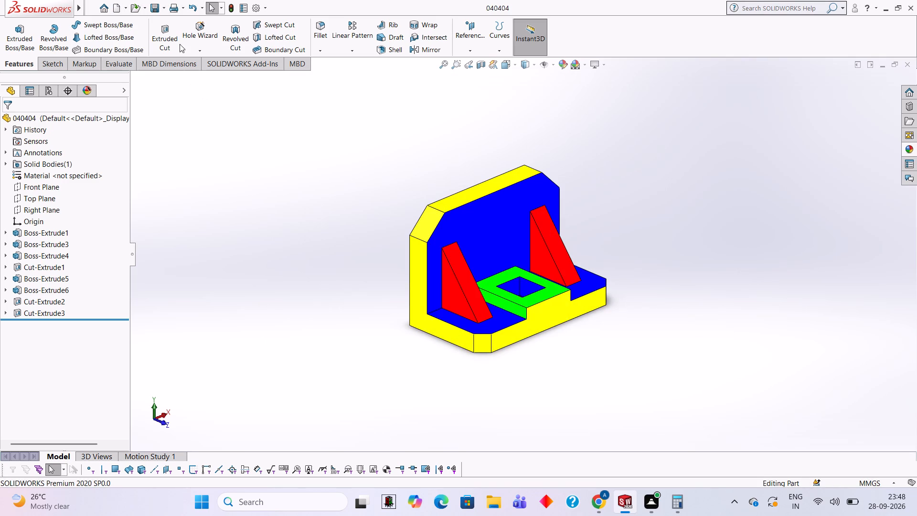
Save a PDF version of the coloured bracket (Adobe Portable Document Format) as 040404 in the Documents folder.
left_click(165, 1)
left_click(165, 3)
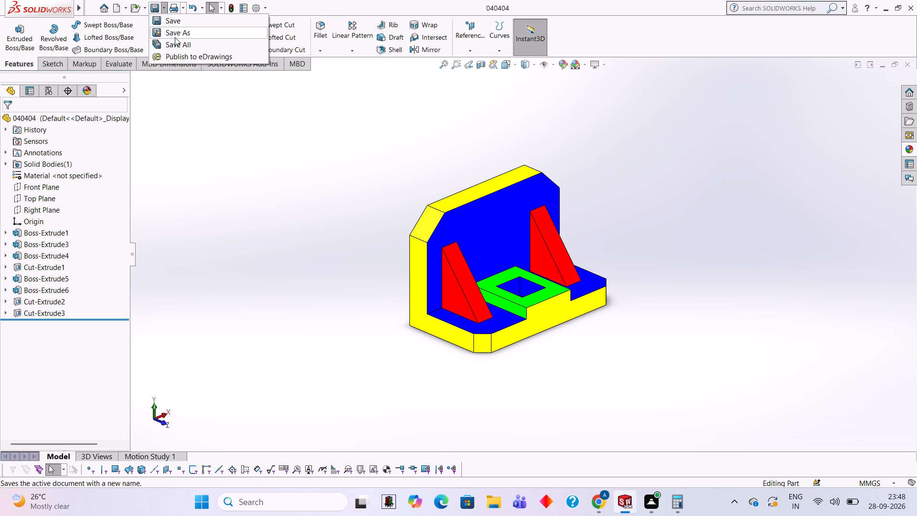
left_click(175, 37)
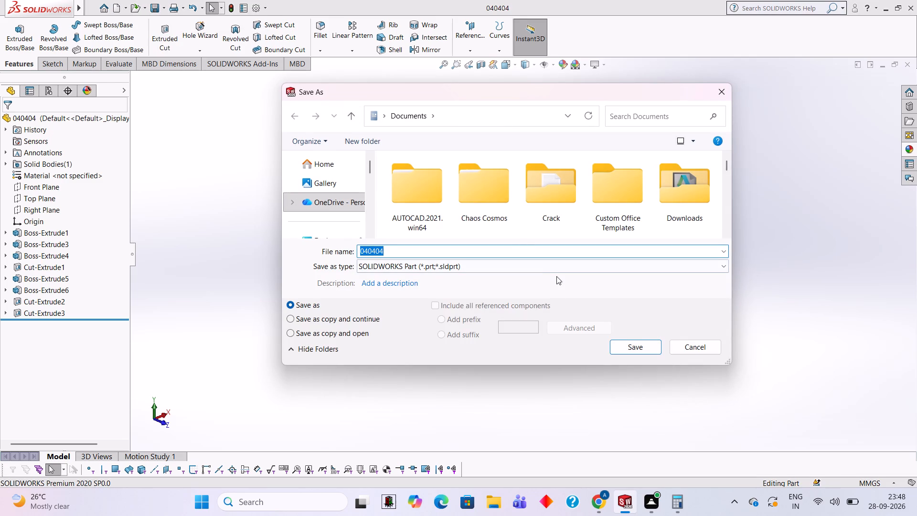
left_click(555, 274)
left_click(555, 270)
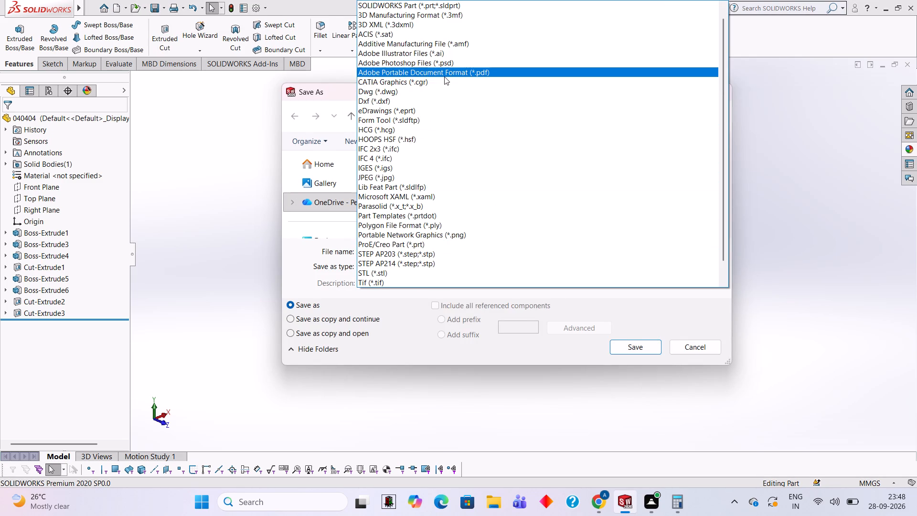
left_click(444, 76)
left_click(628, 369)
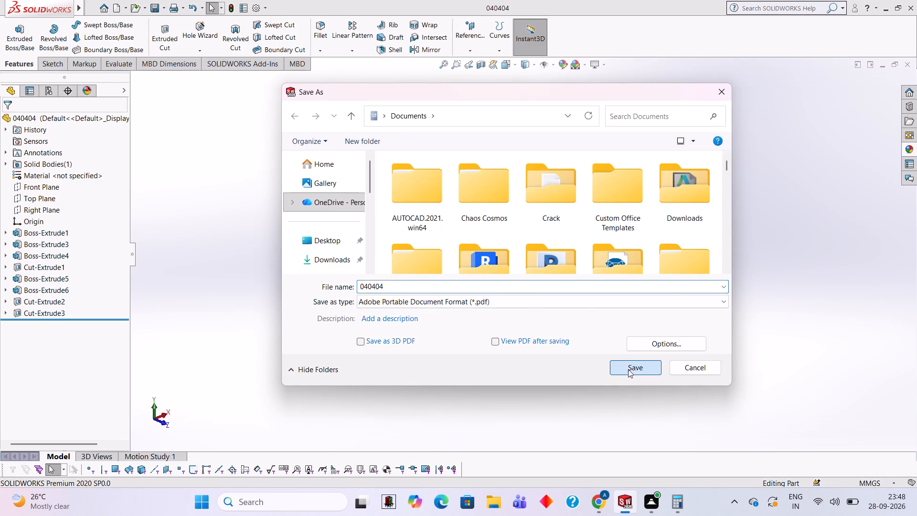